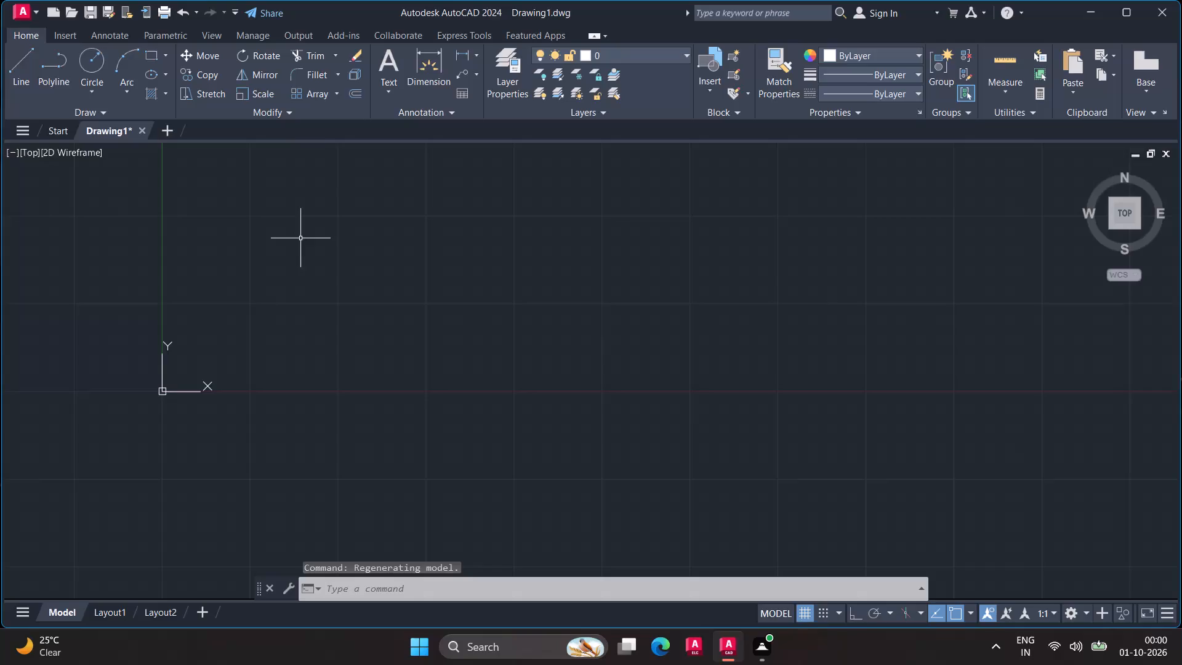
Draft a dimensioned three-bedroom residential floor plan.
Set the drawing units to Architectural length with 0'-0 1/16" precision and Decimal Degrees angles with 0.00 precision.
scroll(300, 238, down, 1)
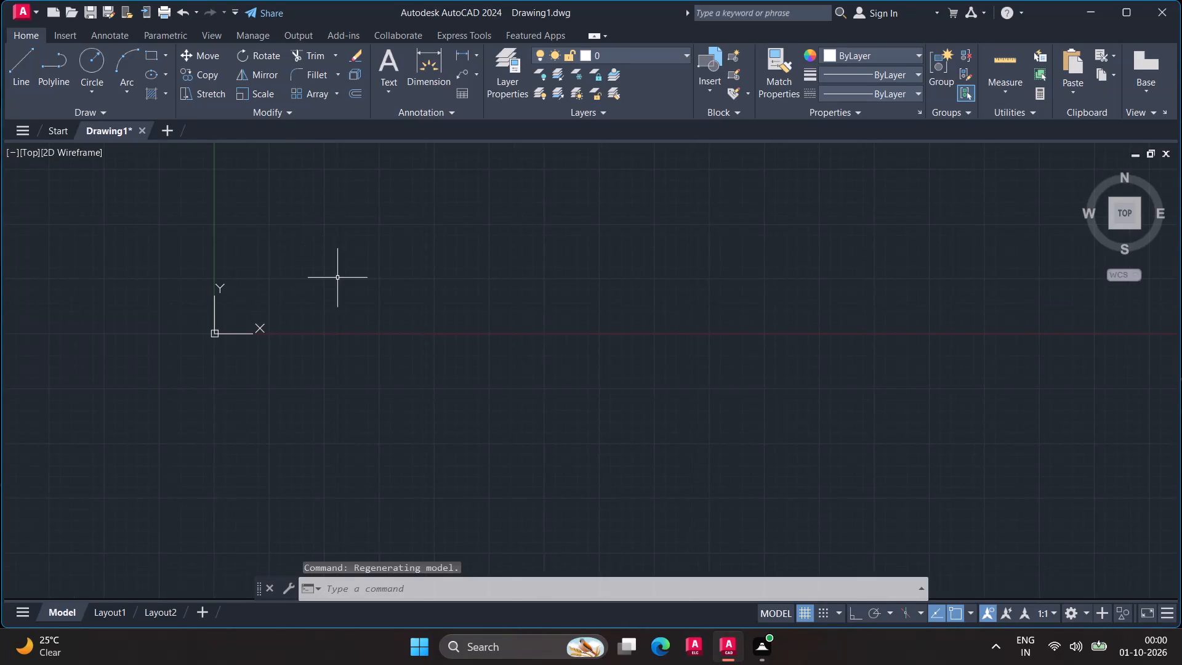
text(unit)
key(Return)
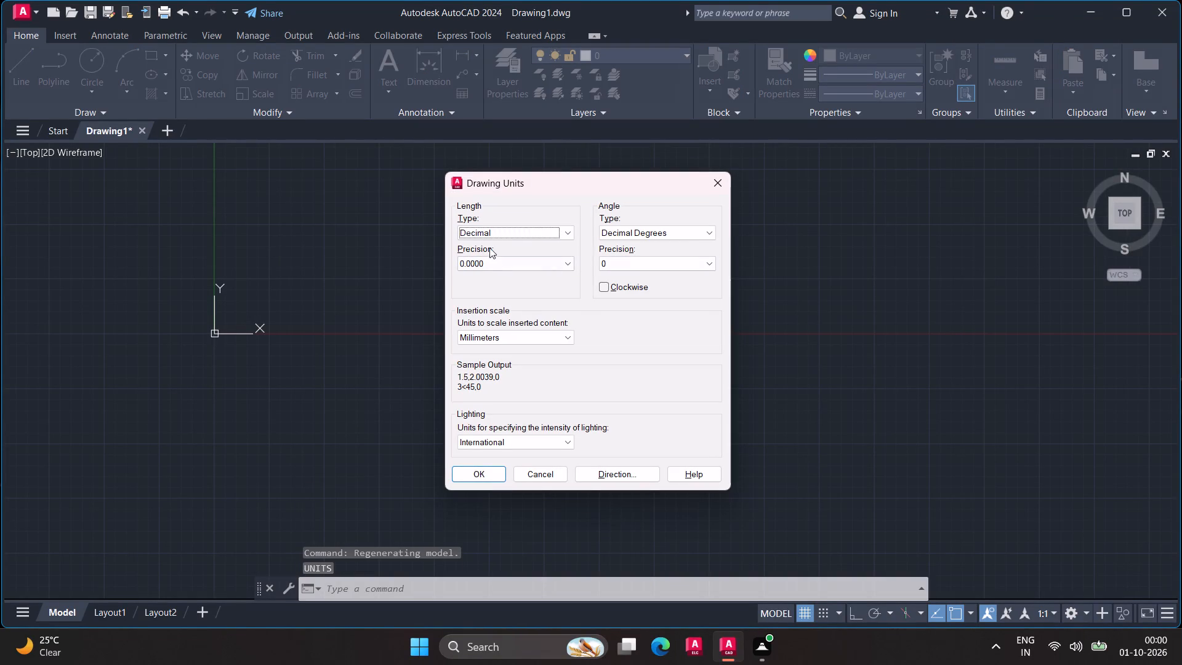
click(564, 228)
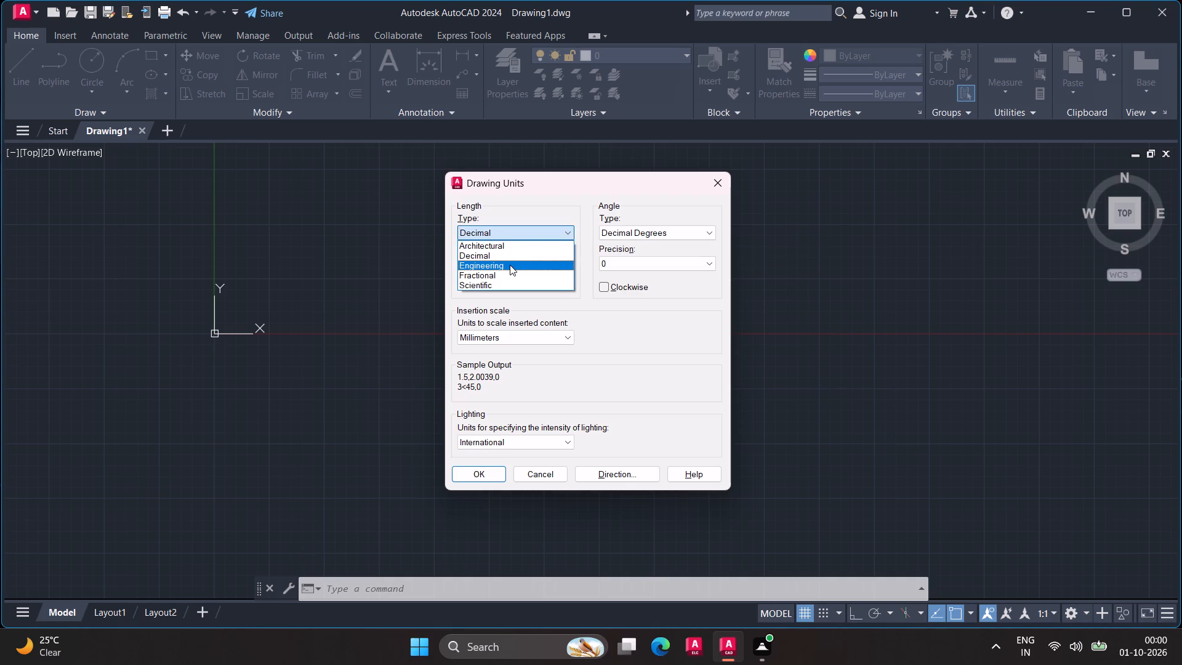
click(516, 241)
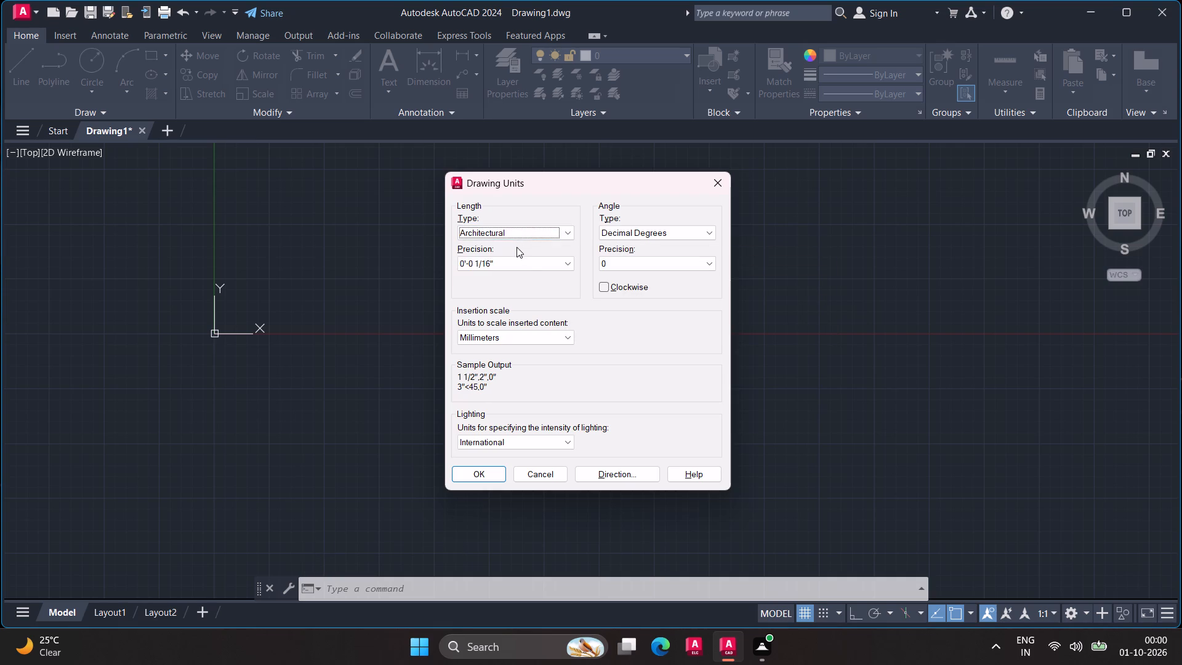
click(559, 265)
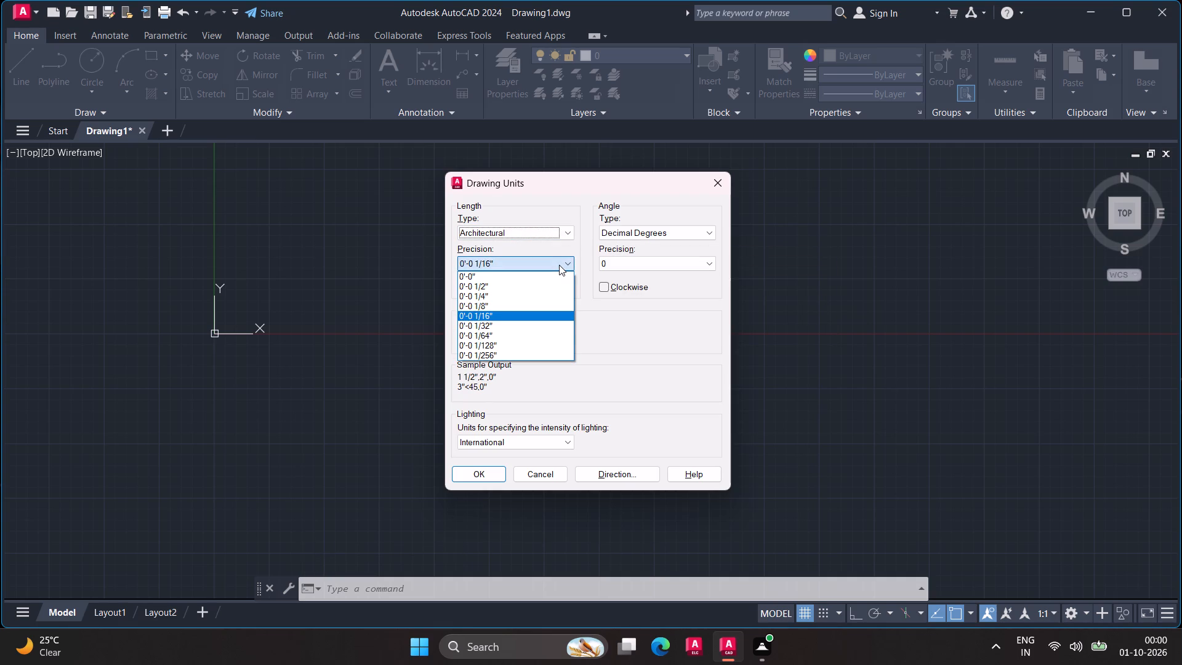
click(546, 317)
click(670, 225)
click(670, 231)
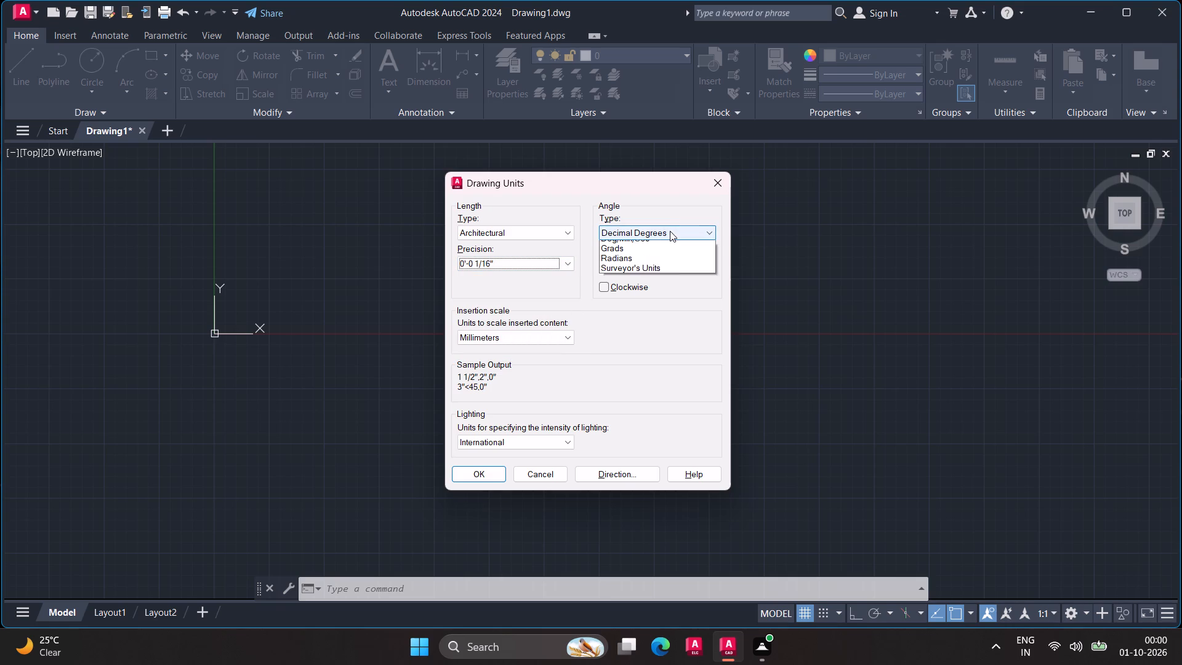
click(683, 229)
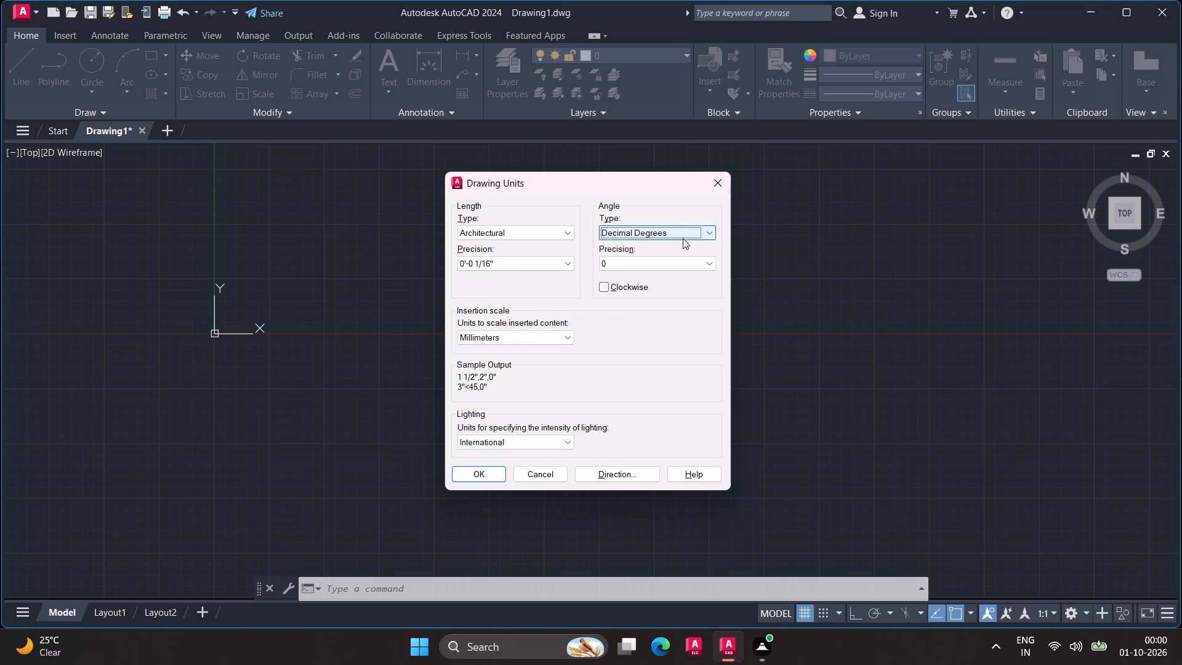
click(695, 261)
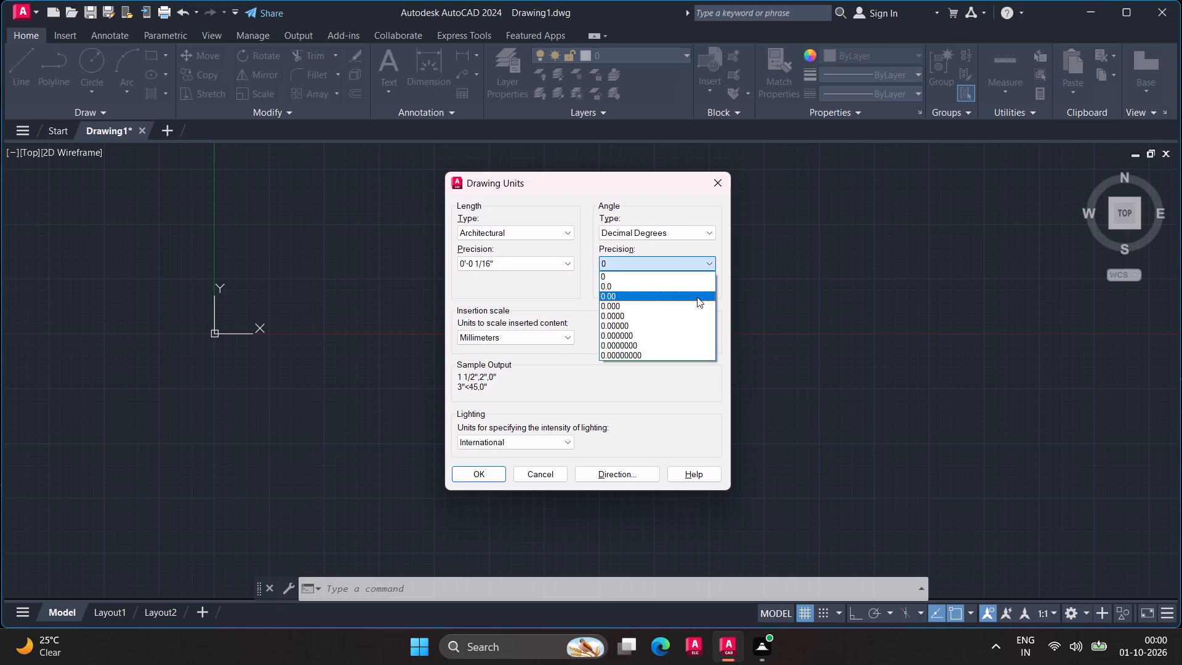
click(697, 297)
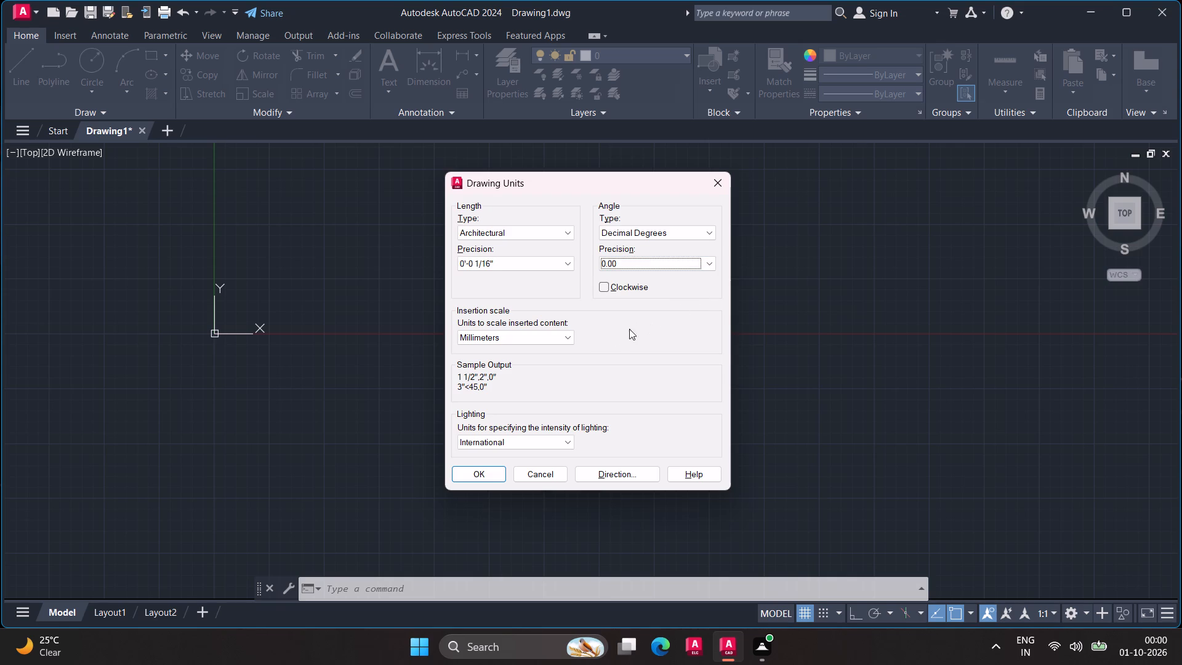
Set the insertion scale for inserted content to Inches and apply the drawing units.
click(568, 339)
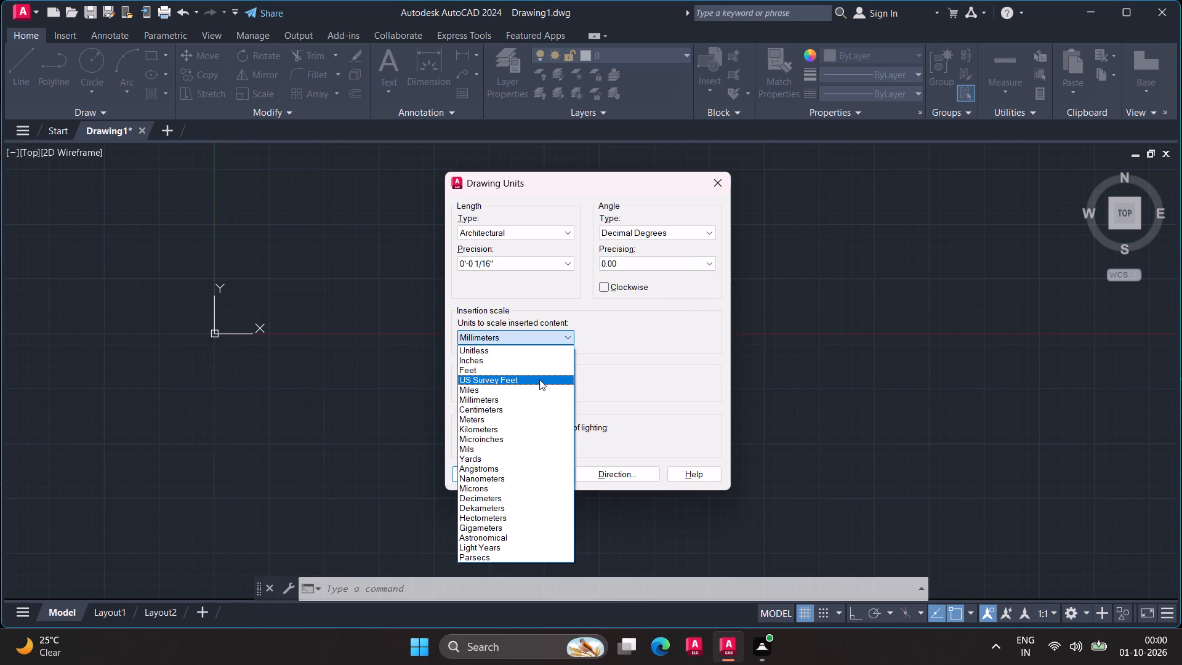
click(537, 355)
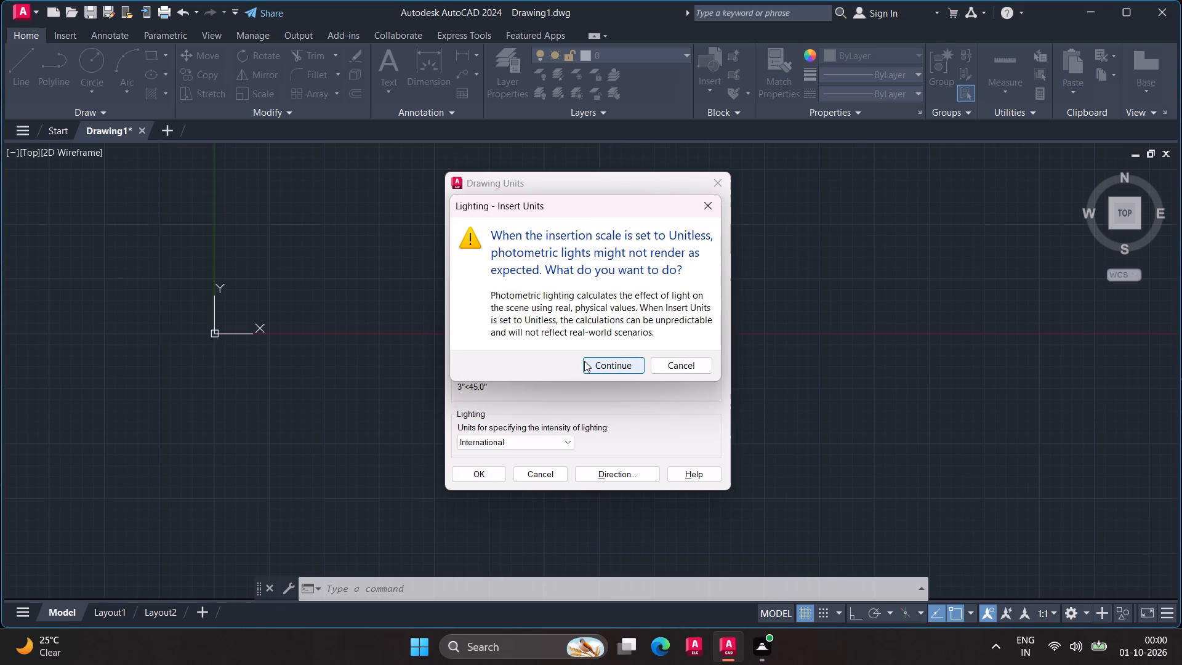
click(584, 361)
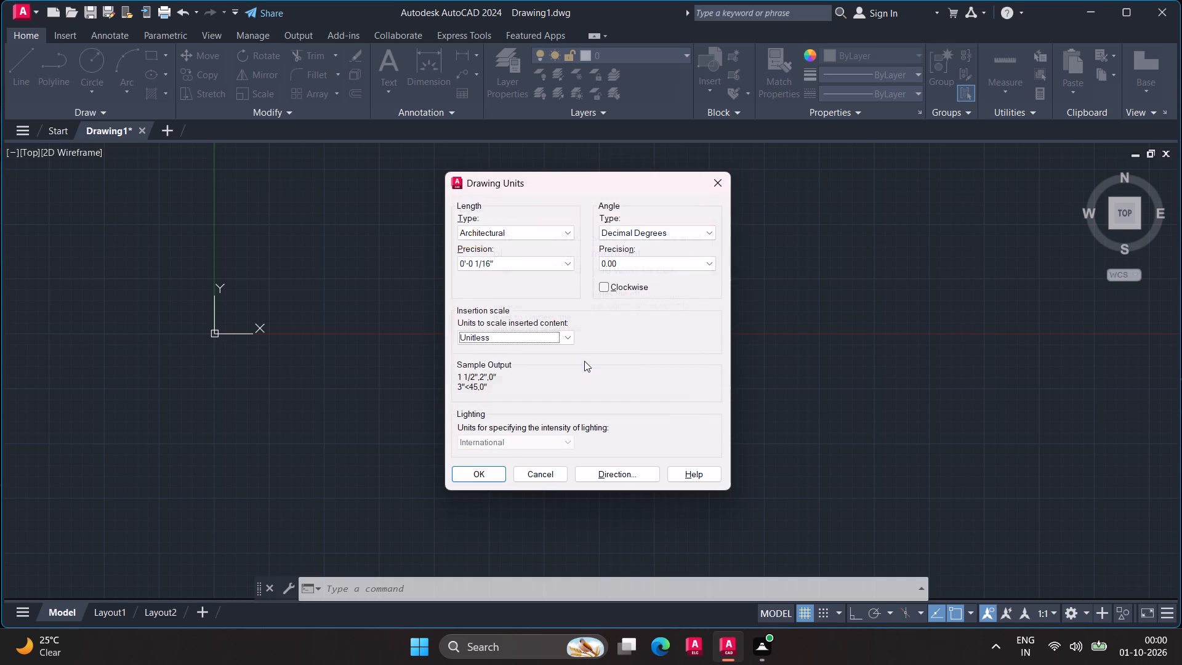
click(573, 341)
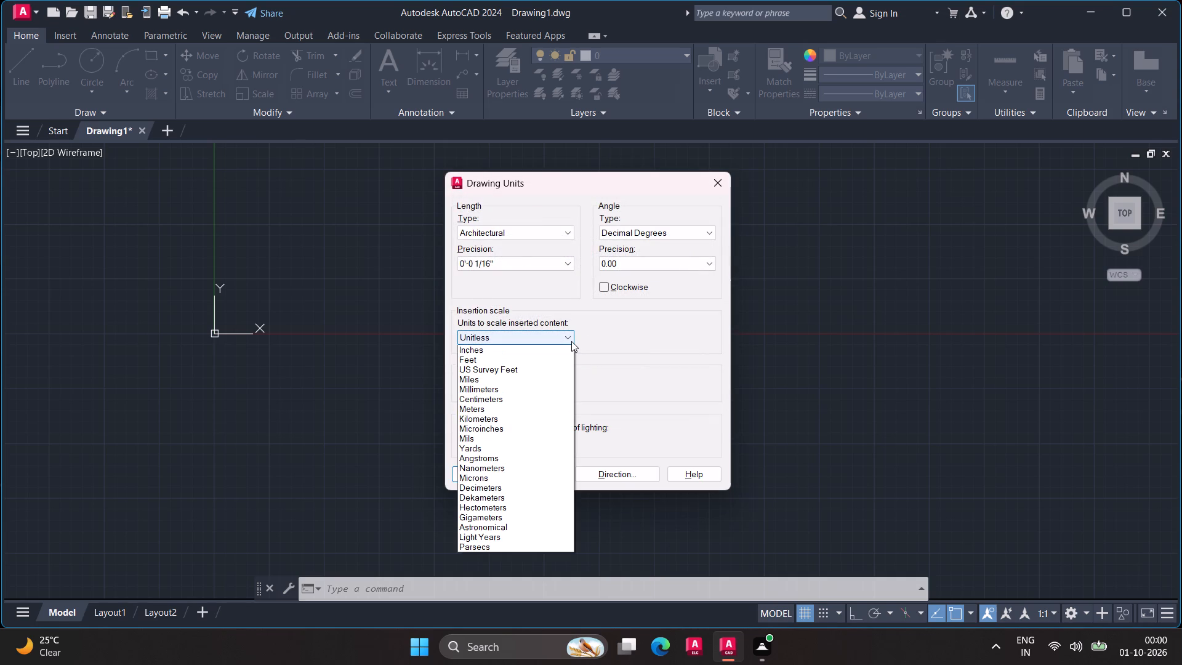
click(569, 360)
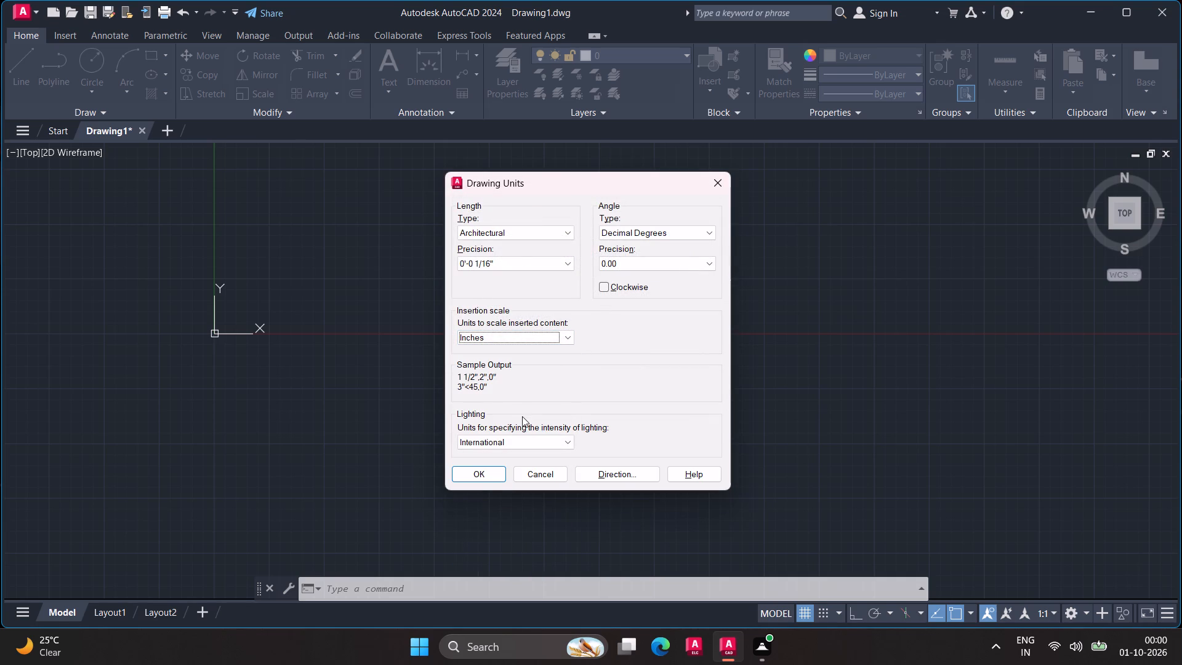
click(473, 477)
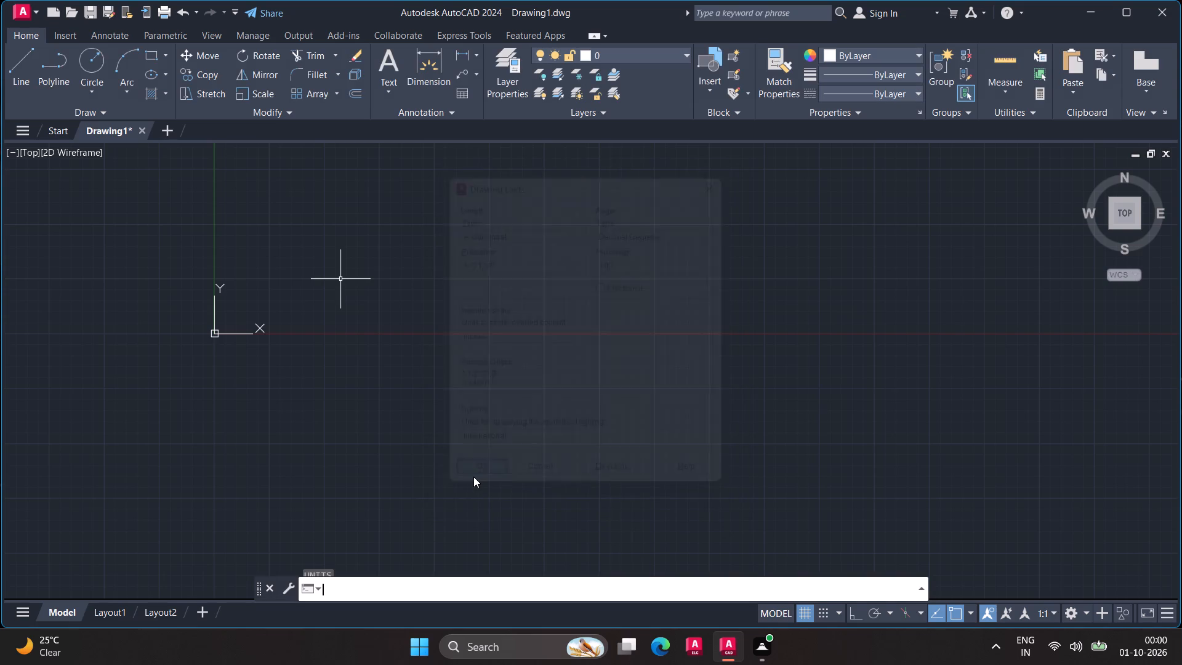
Modify the ISO-25 dimension style's primary units to Architectural format with 0'-0 1/4" precision, keeping Decimal Degrees for angles.
key(d)
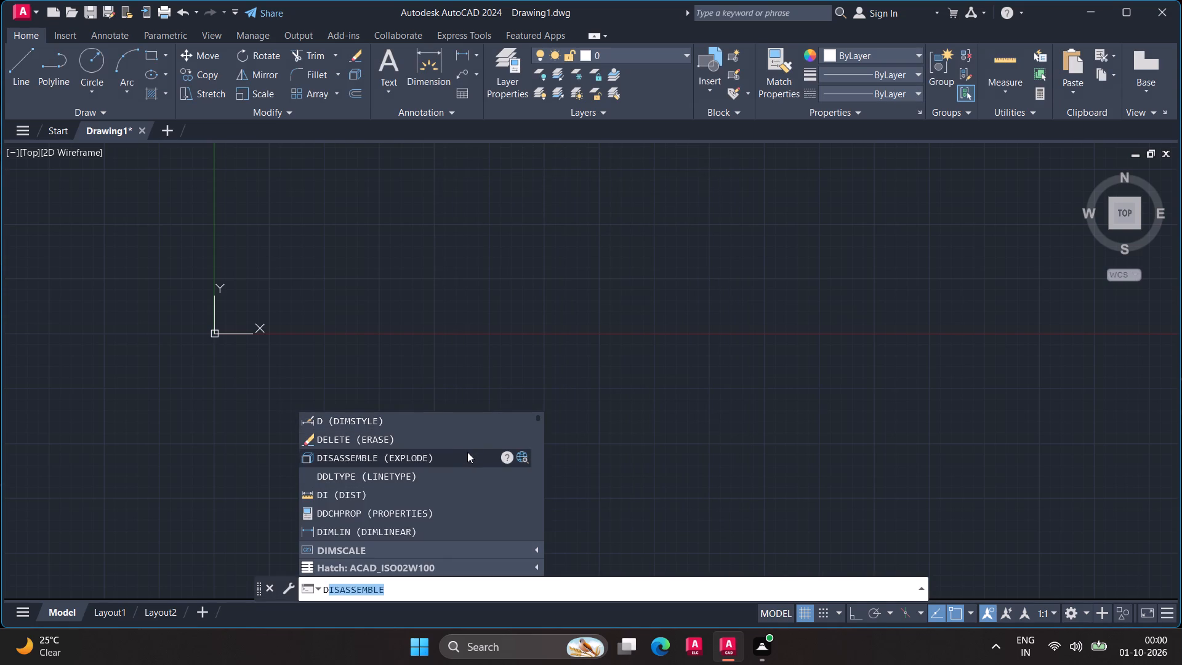
click(467, 421)
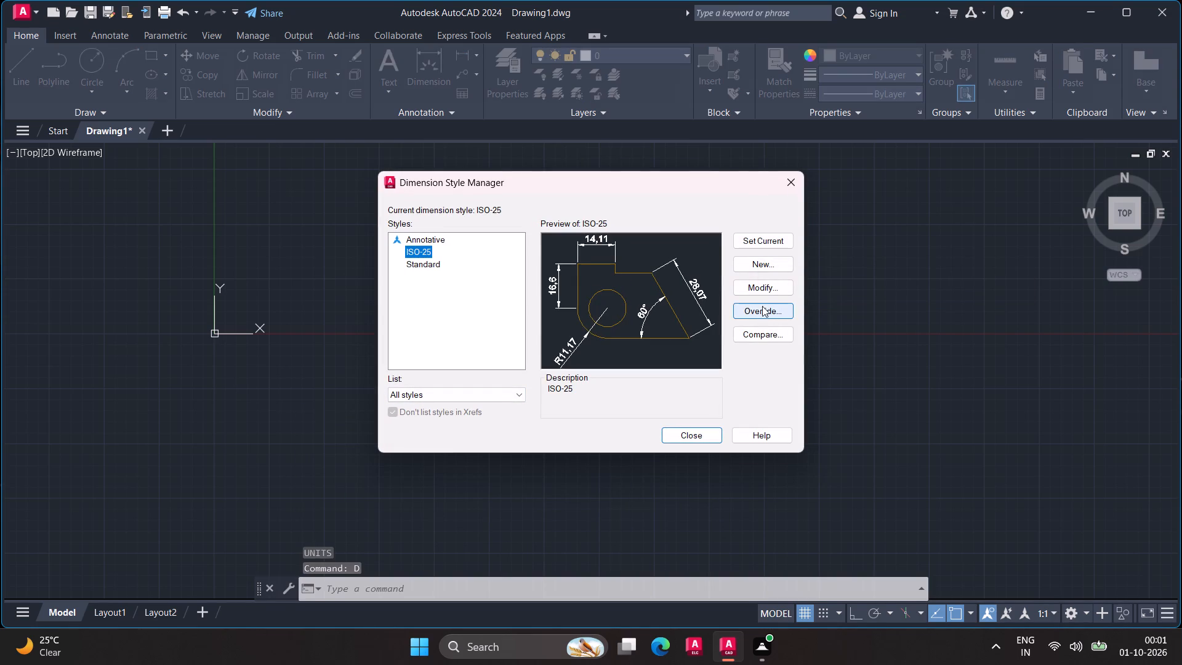
click(762, 288)
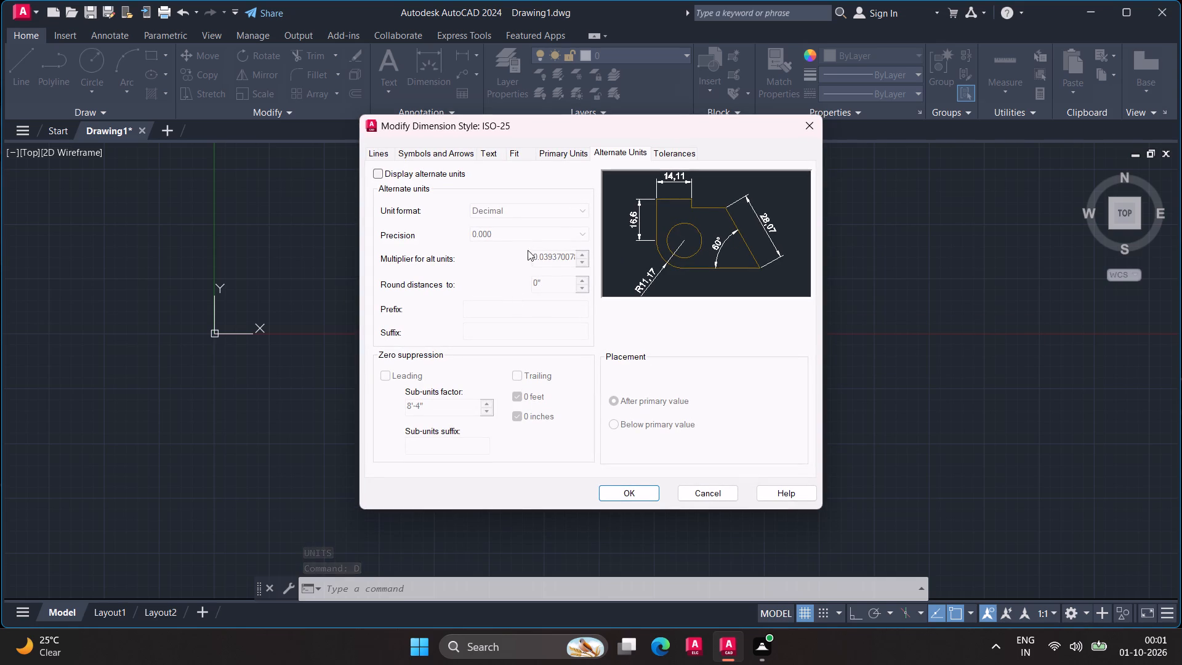
click(550, 151)
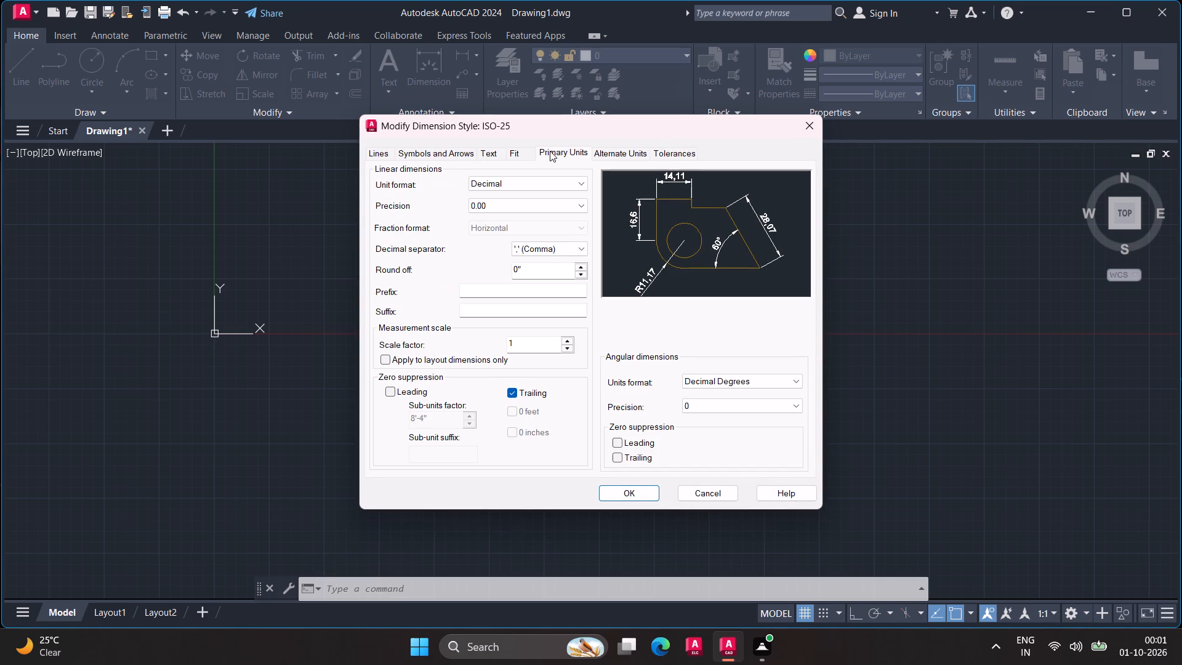
click(574, 187)
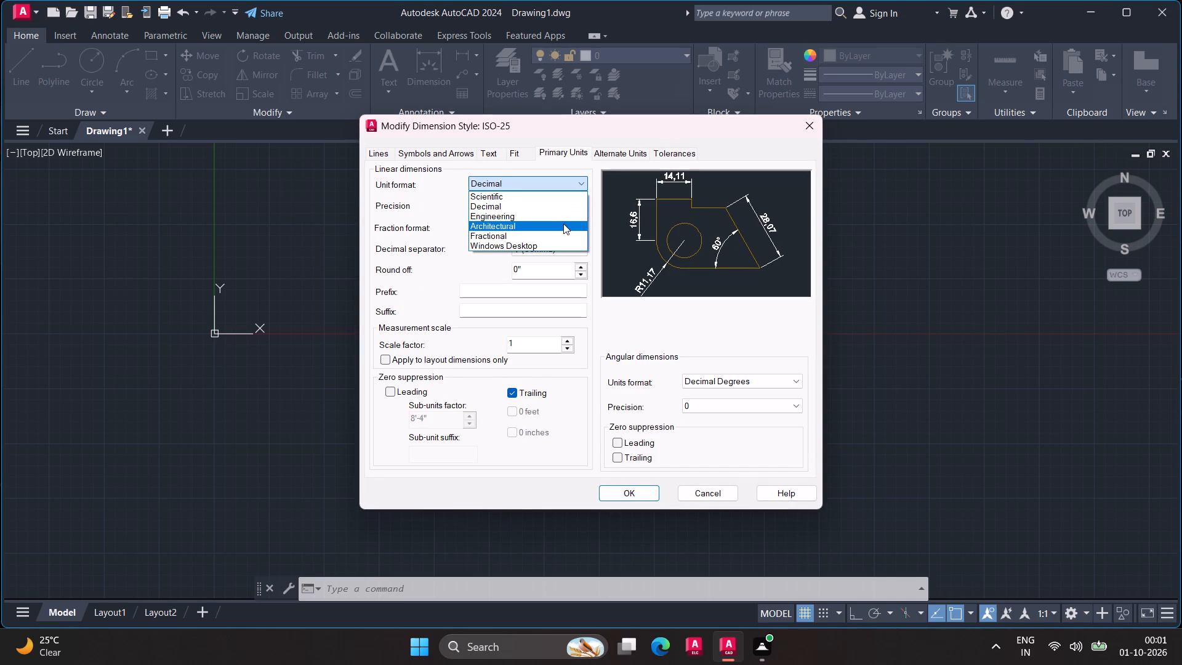
click(563, 224)
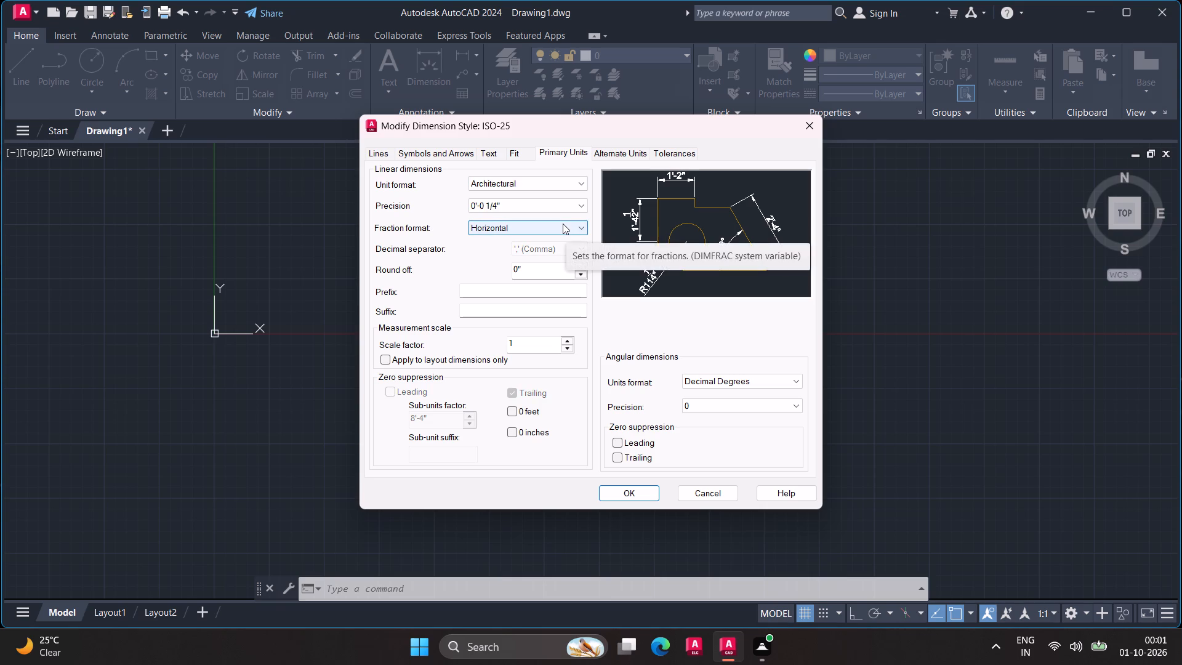
click(573, 204)
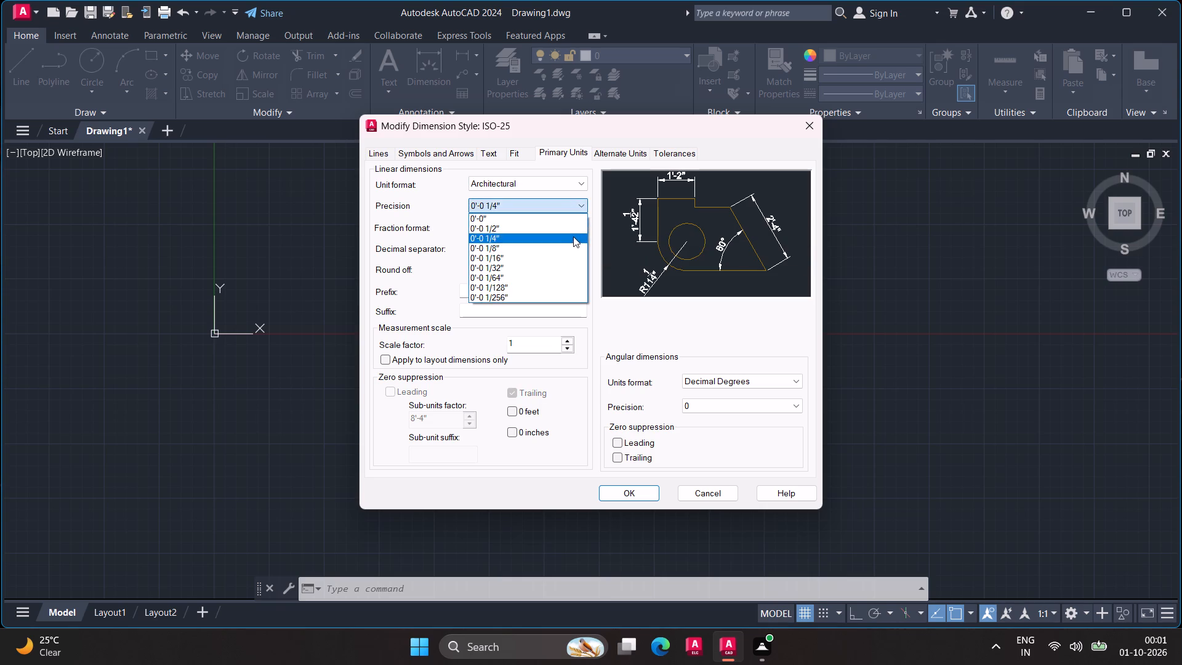
click(573, 237)
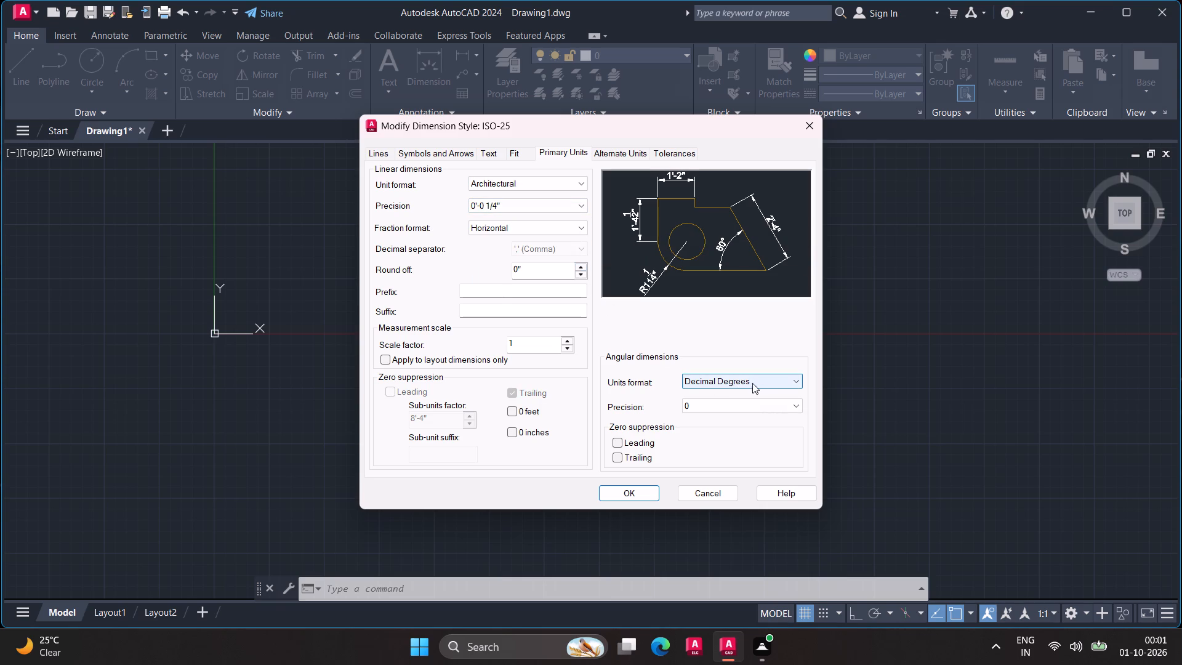
click(758, 378)
click(758, 377)
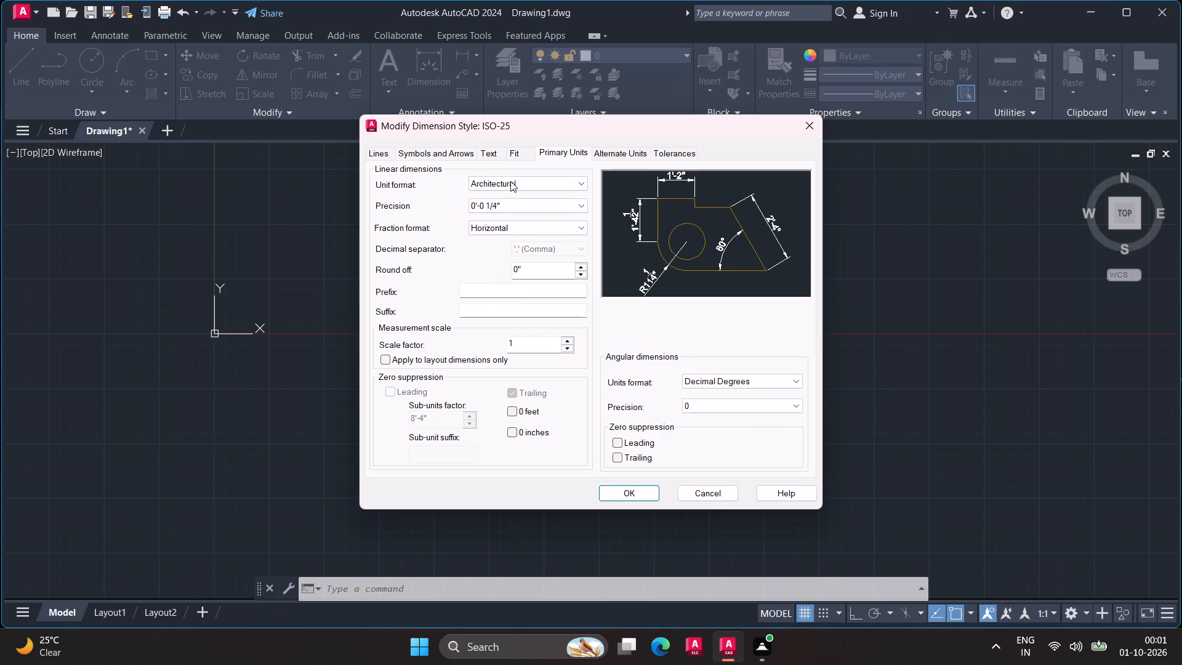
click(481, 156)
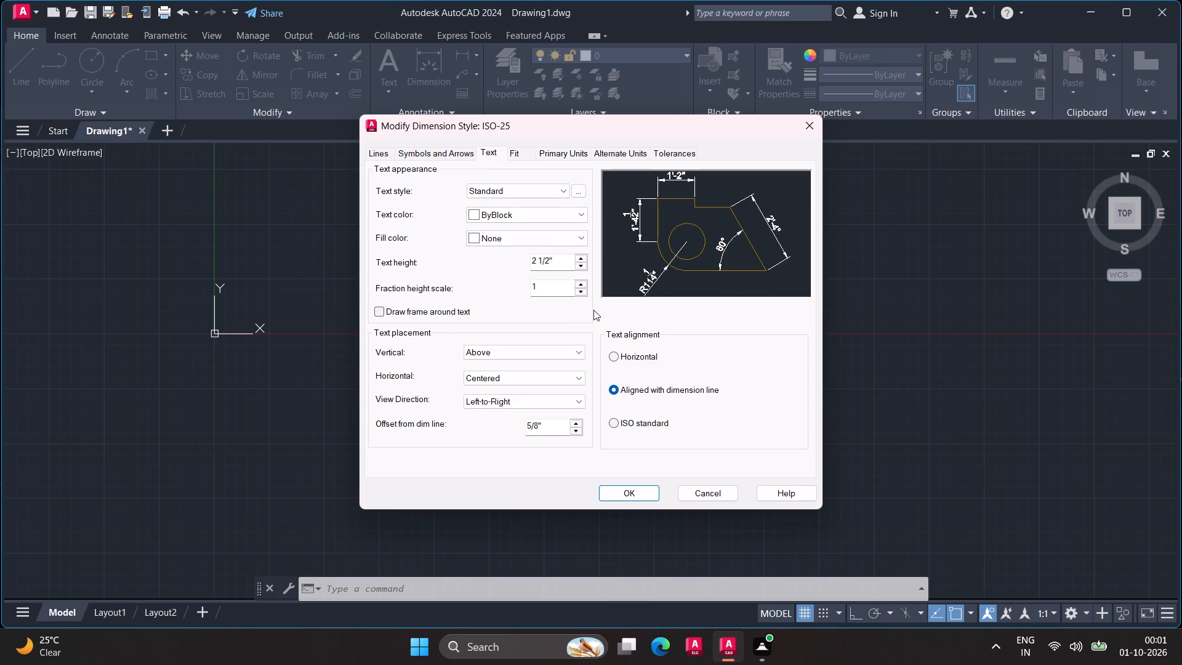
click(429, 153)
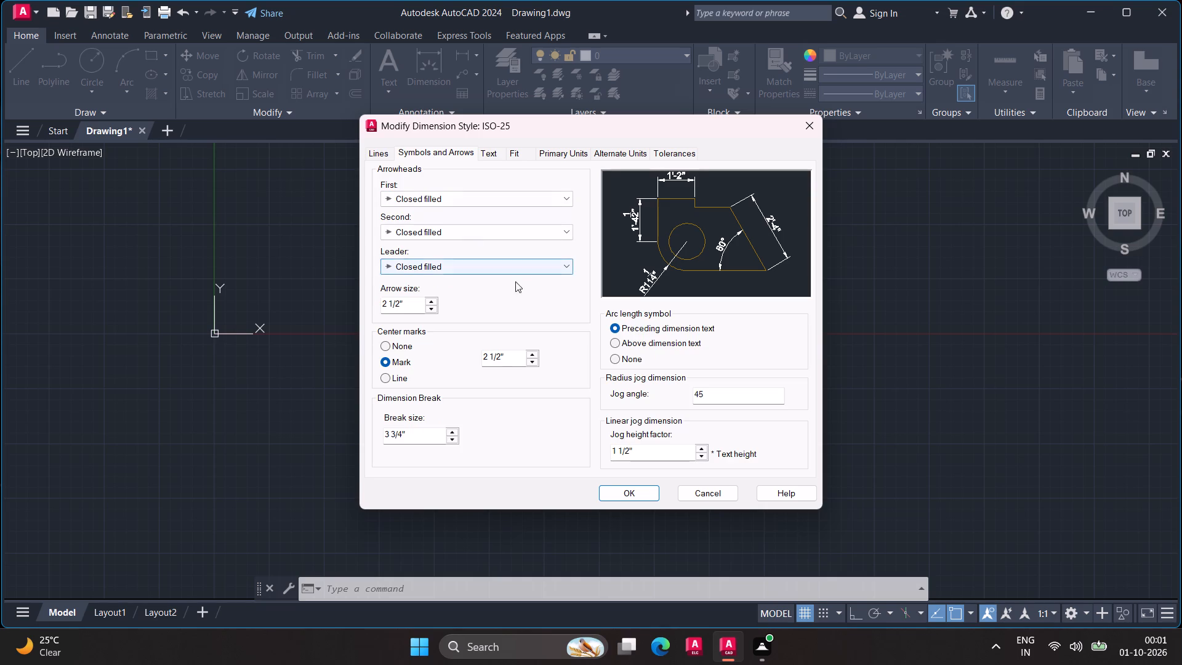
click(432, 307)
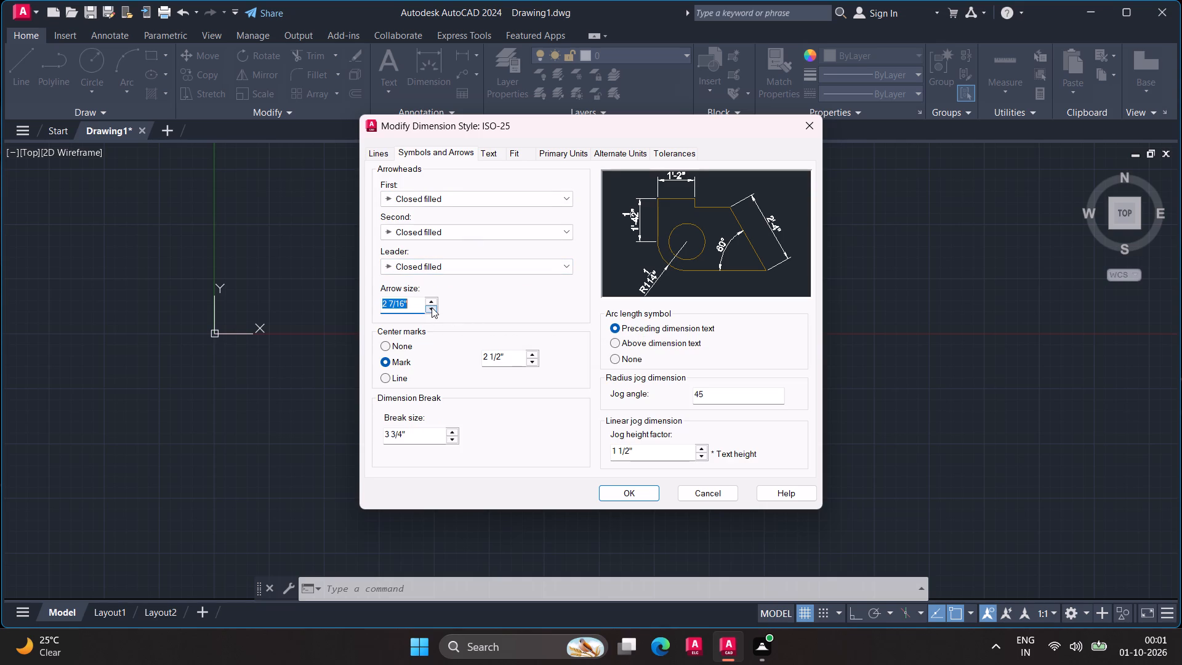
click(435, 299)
Apply the ISO-25 dimension style changes and set it as the current style.
click(629, 510)
click(626, 504)
click(624, 492)
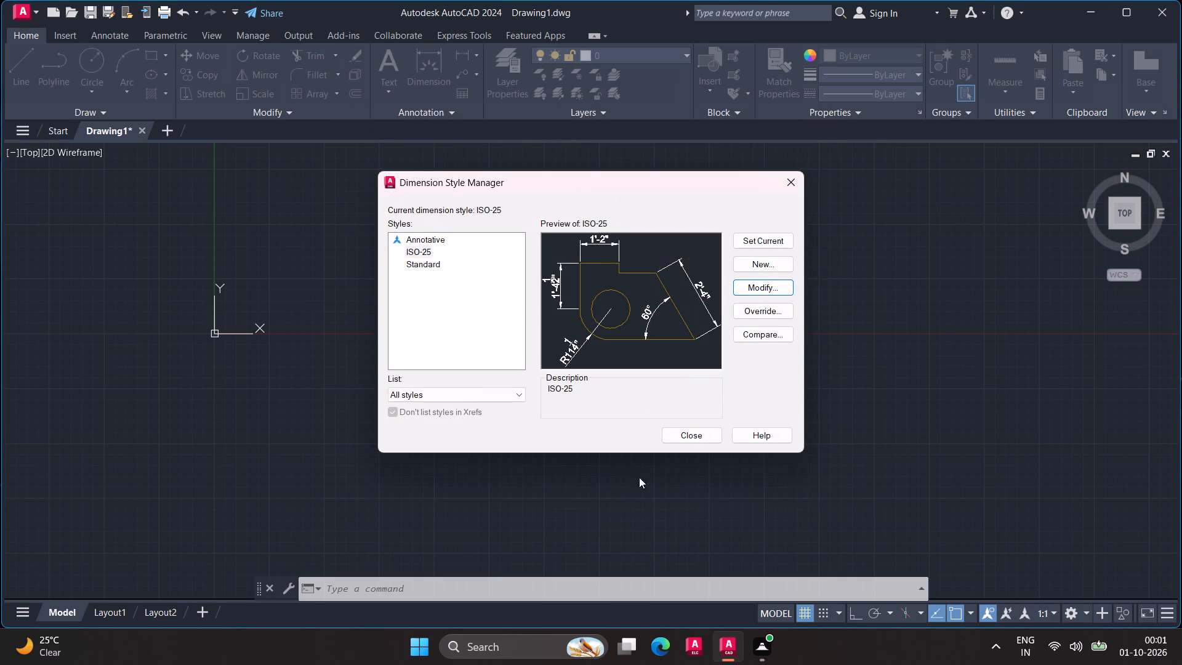
click(757, 244)
click(701, 440)
Draw a rectangle with its first corner at 0,0, 38' wide and 28'6" high.
scroll(511, 385, down, 2)
scroll(510, 384, up, 2)
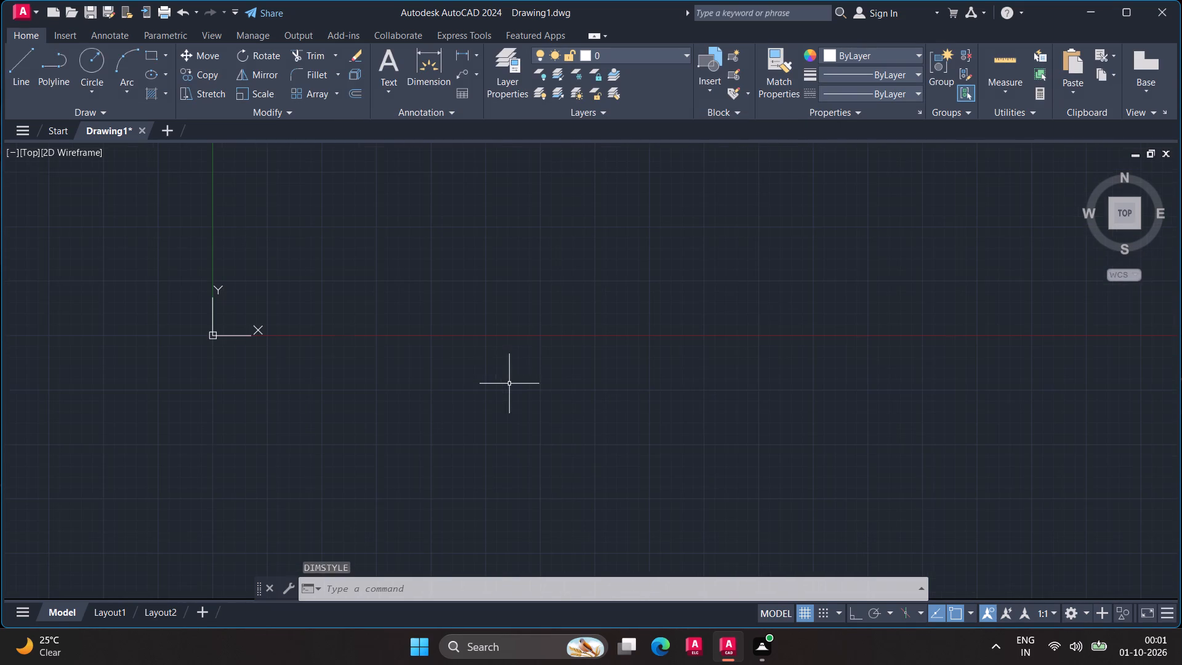
middle_drag(516, 321, 534, 446)
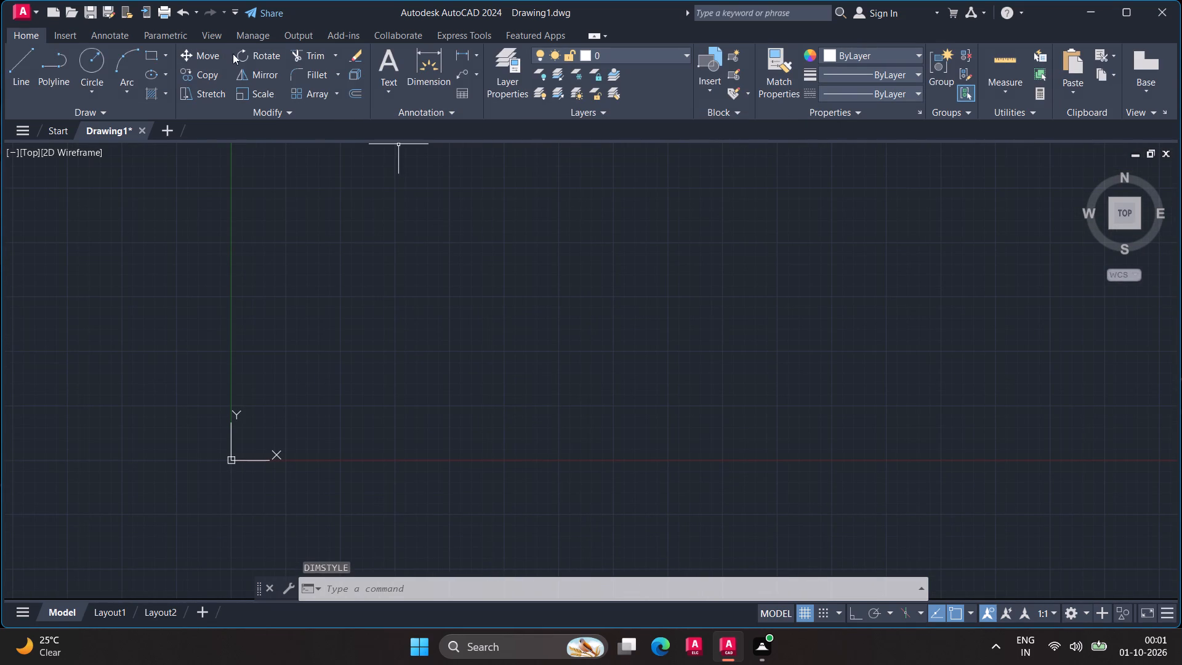
click(147, 55)
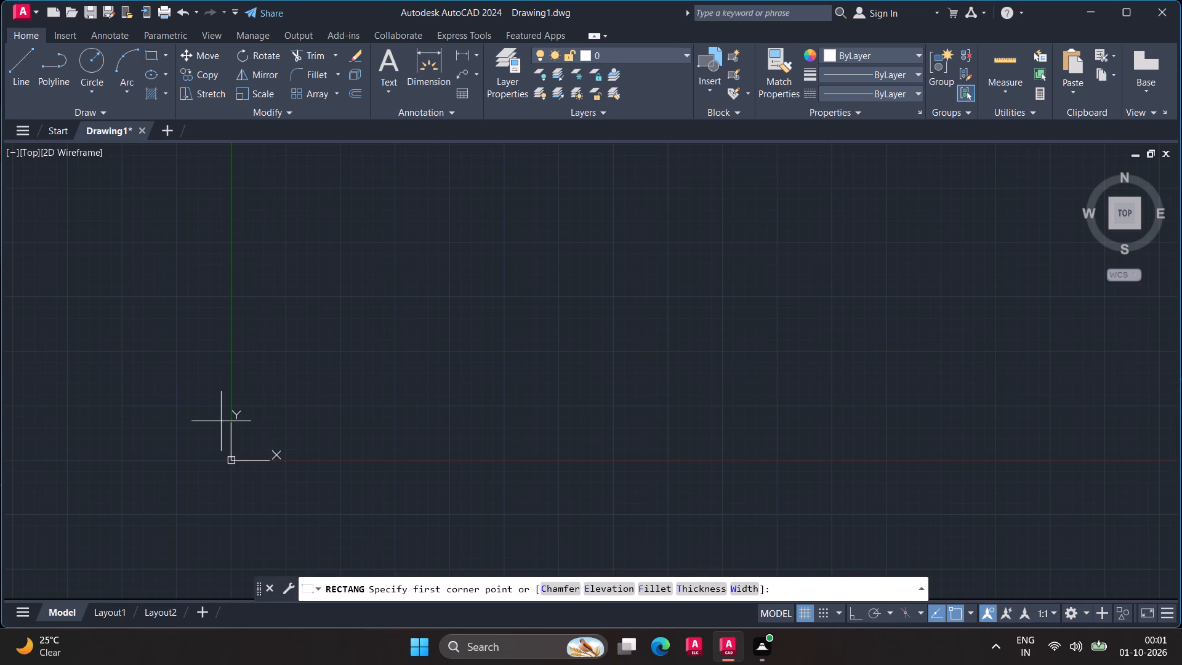
text(0,2)
key(BackSpace)
key(0)
key(Return)
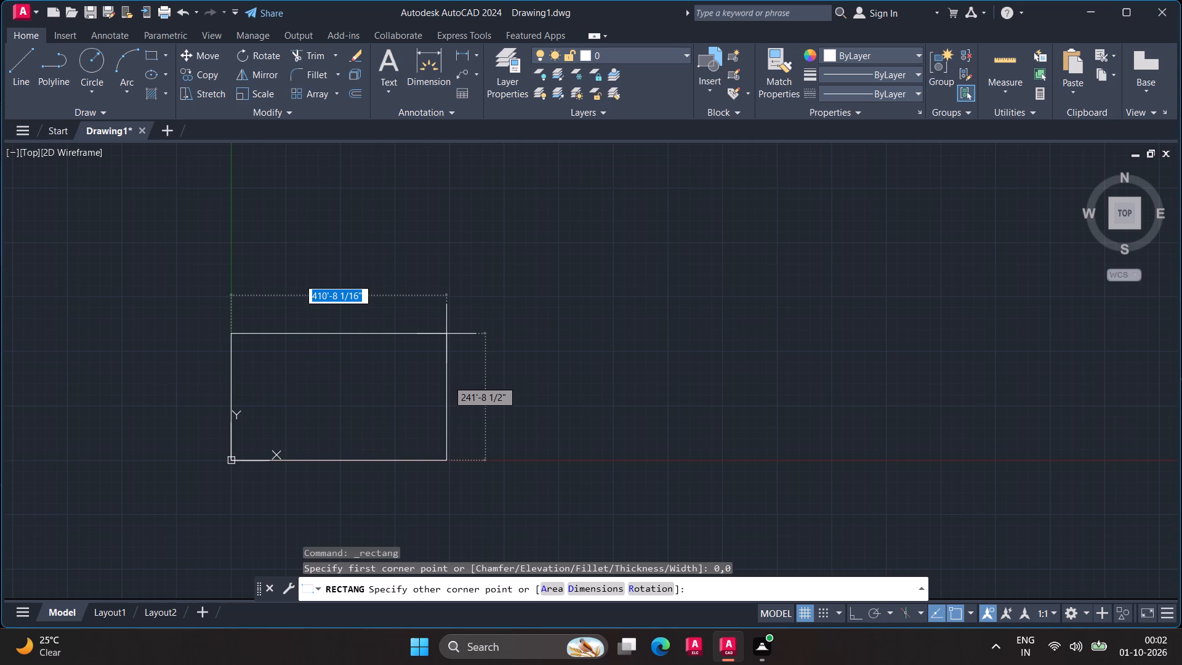
text(38)
key(apostrophe)
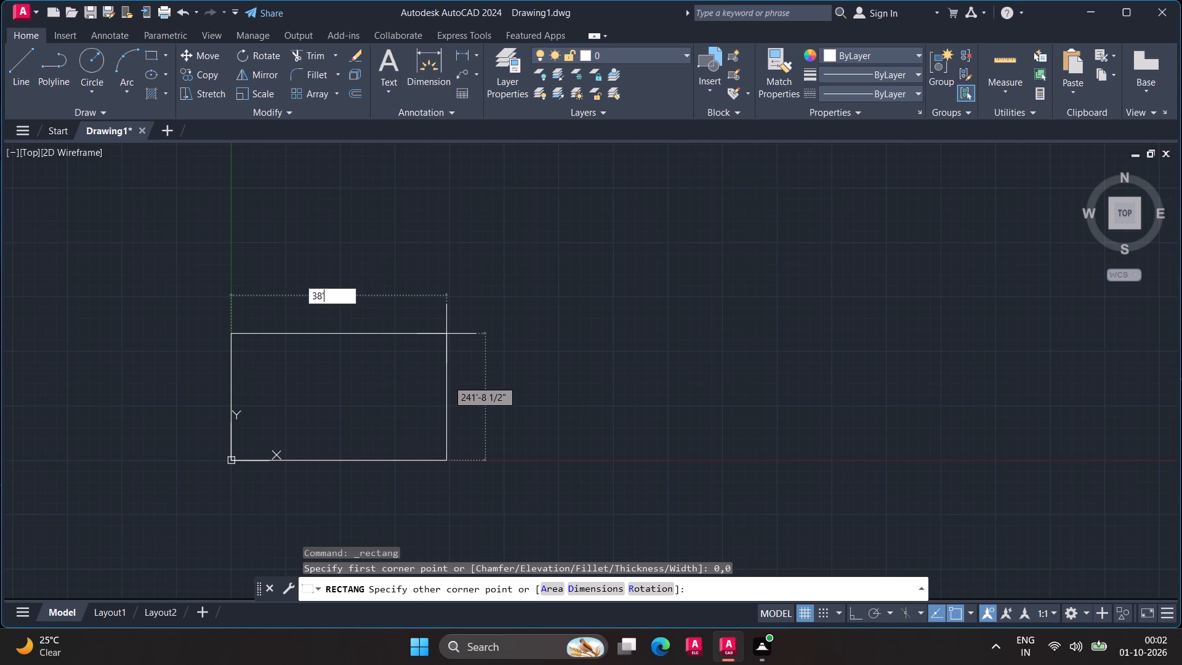
key(Tab)
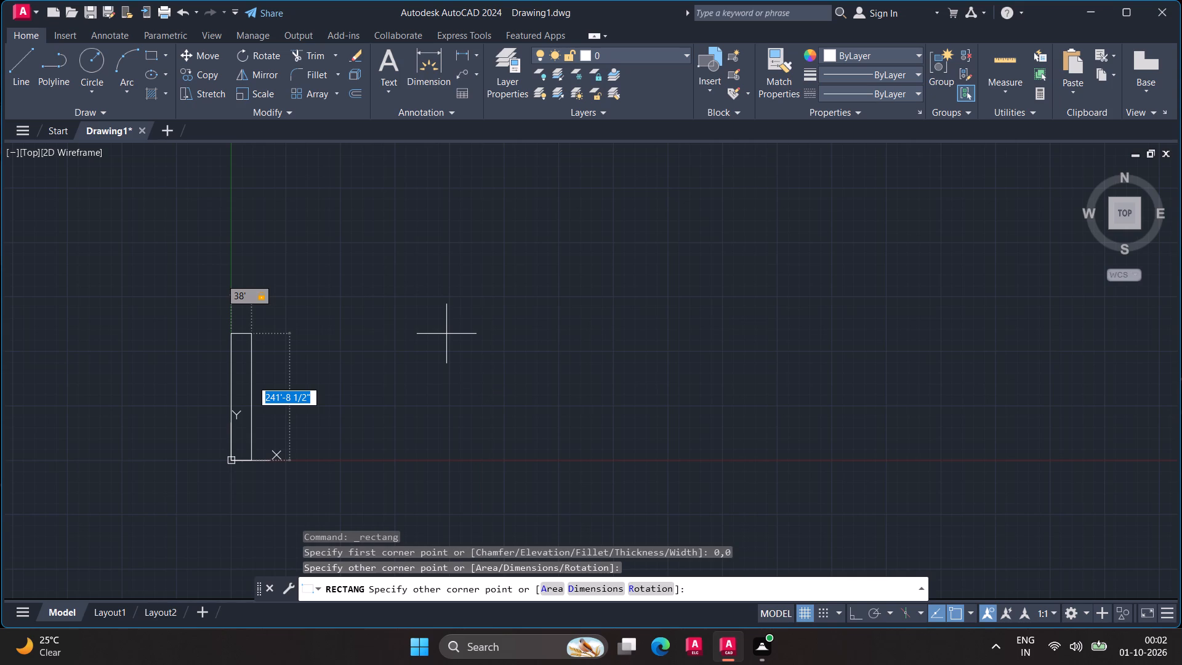
text(28)
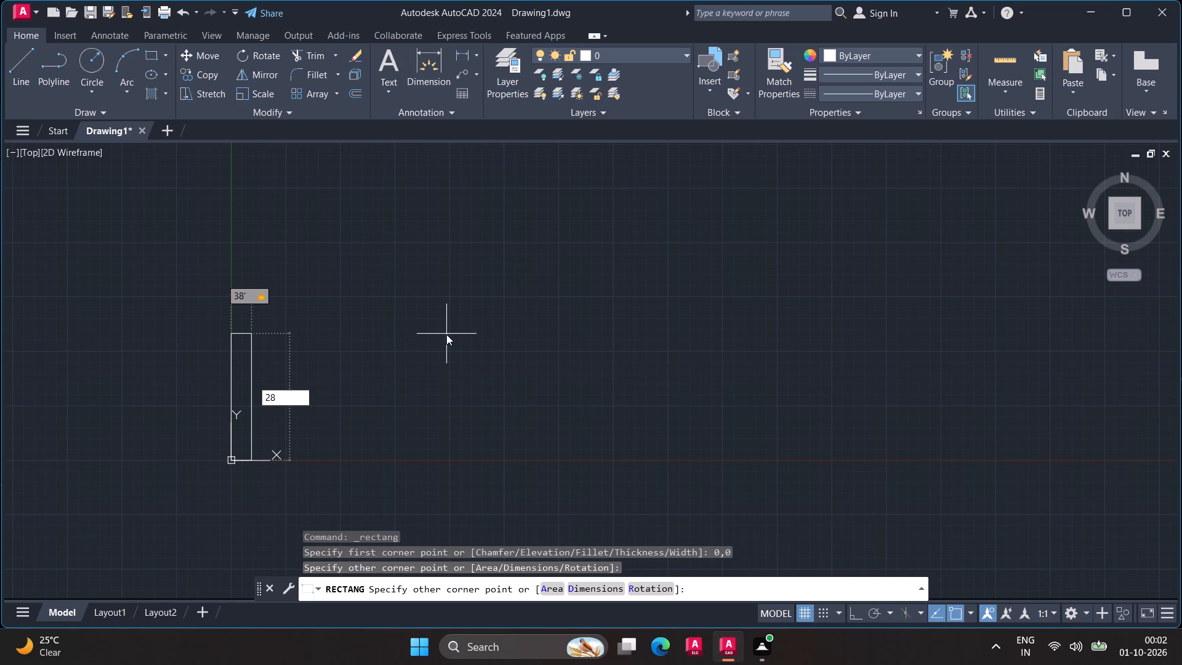
key(apostrophe)
key(6)
key(shift+quotedbl)
key(Return)
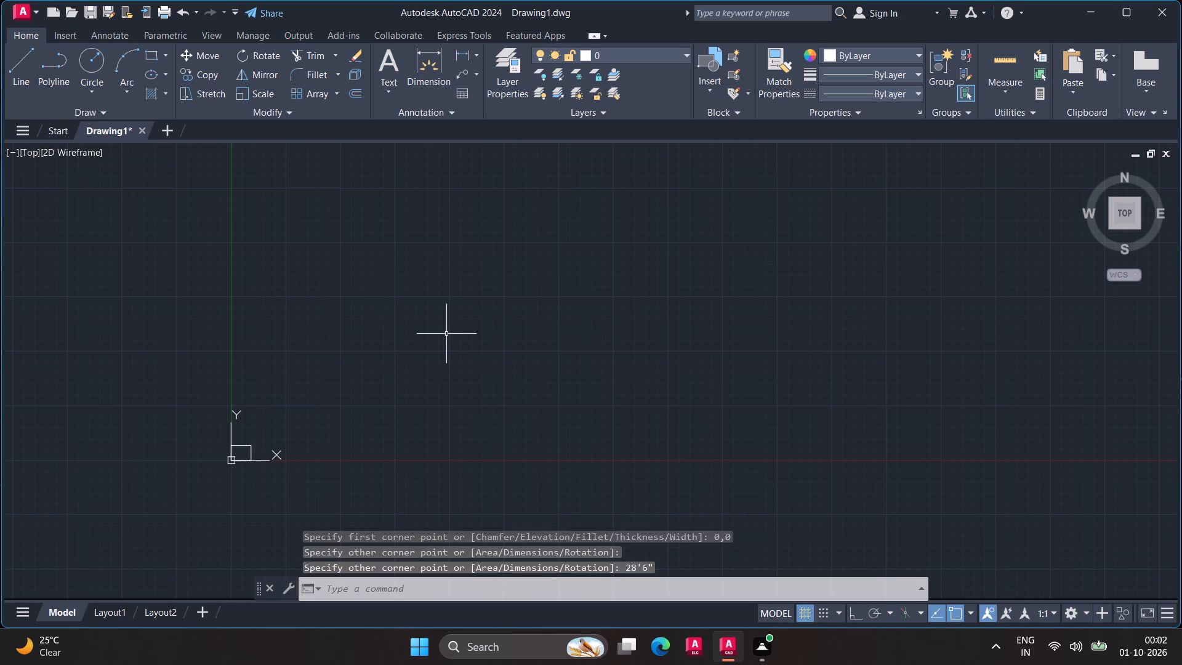
Measure the rectangle's width and height with the quick measuring tool.
scroll(387, 348, down, 4)
scroll(389, 349, up, 5)
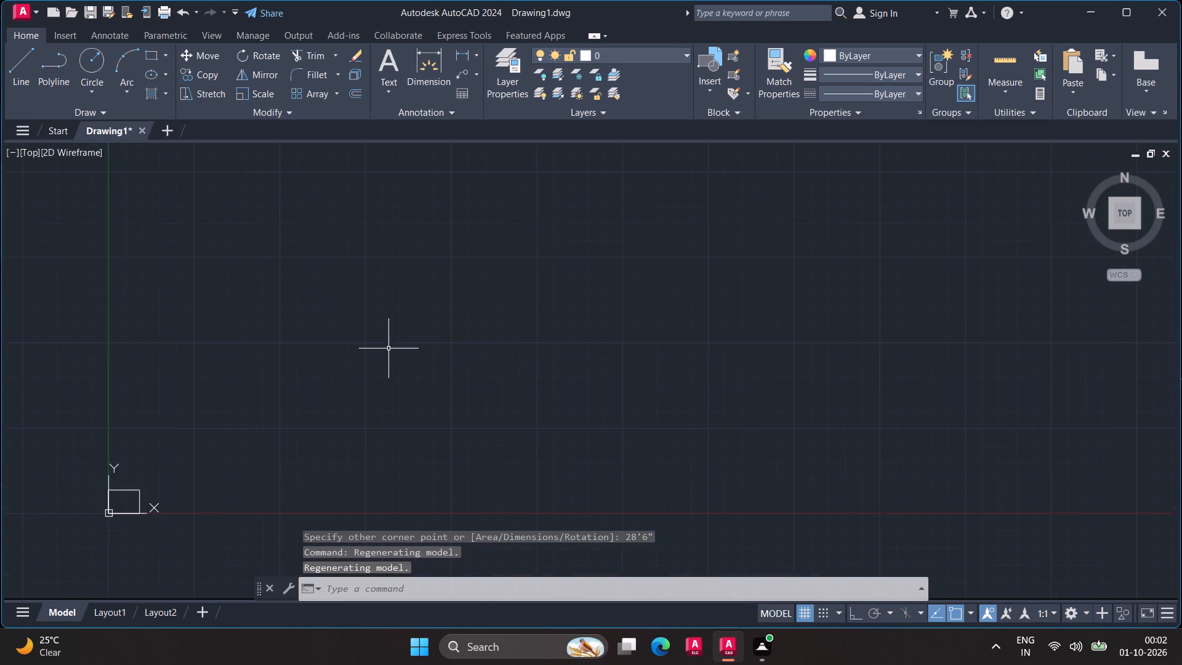
scroll(351, 354, up, 1)
middle_drag(388, 347, 938, 219)
scroll(592, 372, up, 3)
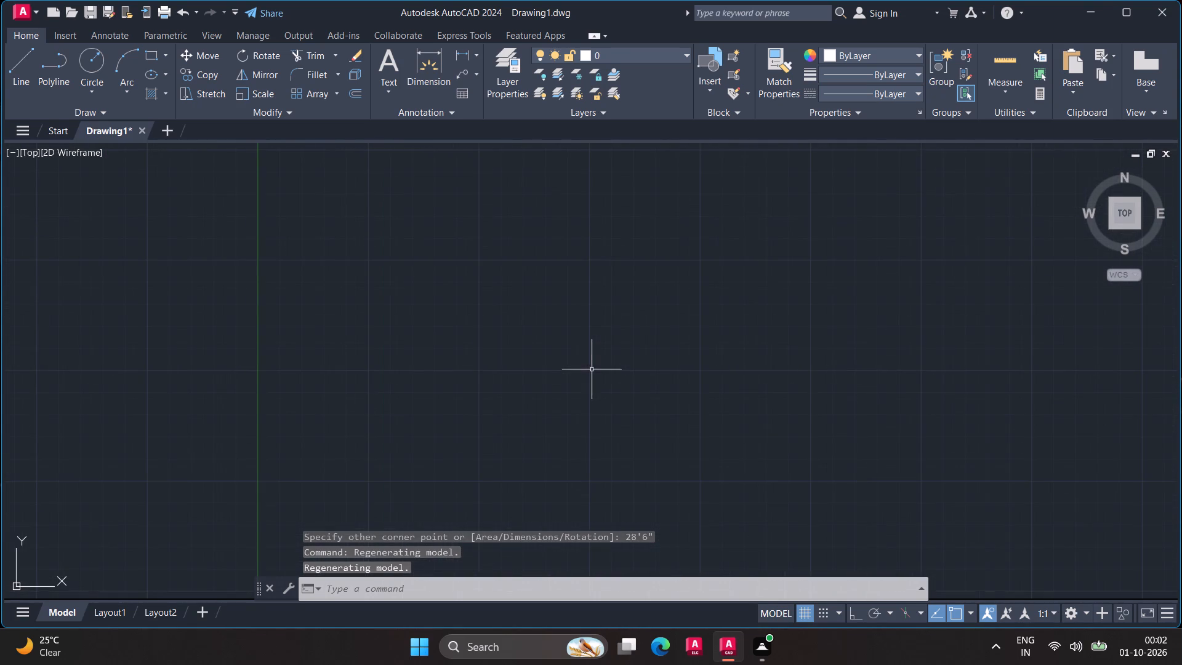
middle_drag(613, 348, 847, 211)
middle_drag(566, 515, 566, 514)
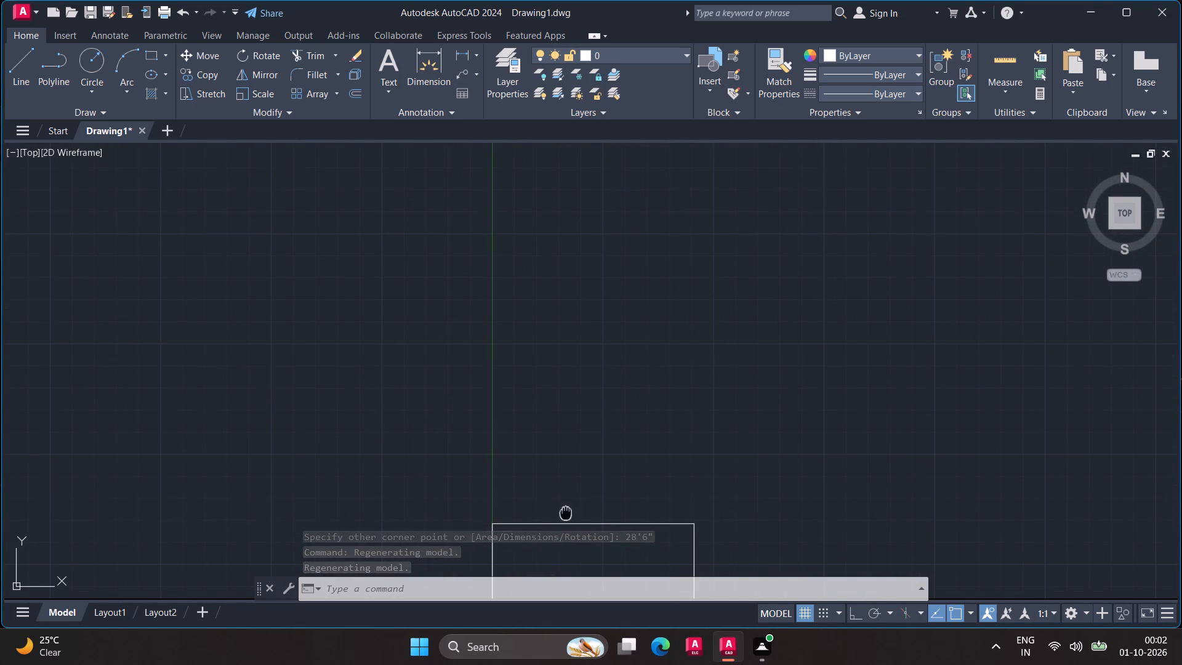
middle_drag(566, 514, 773, 201)
middle_click(773, 201)
scroll(768, 323, up, 4)
scroll(768, 314, down, 2)
middle_drag(776, 305, 440, 363)
scroll(776, 305, down, 1)
click(1020, 54)
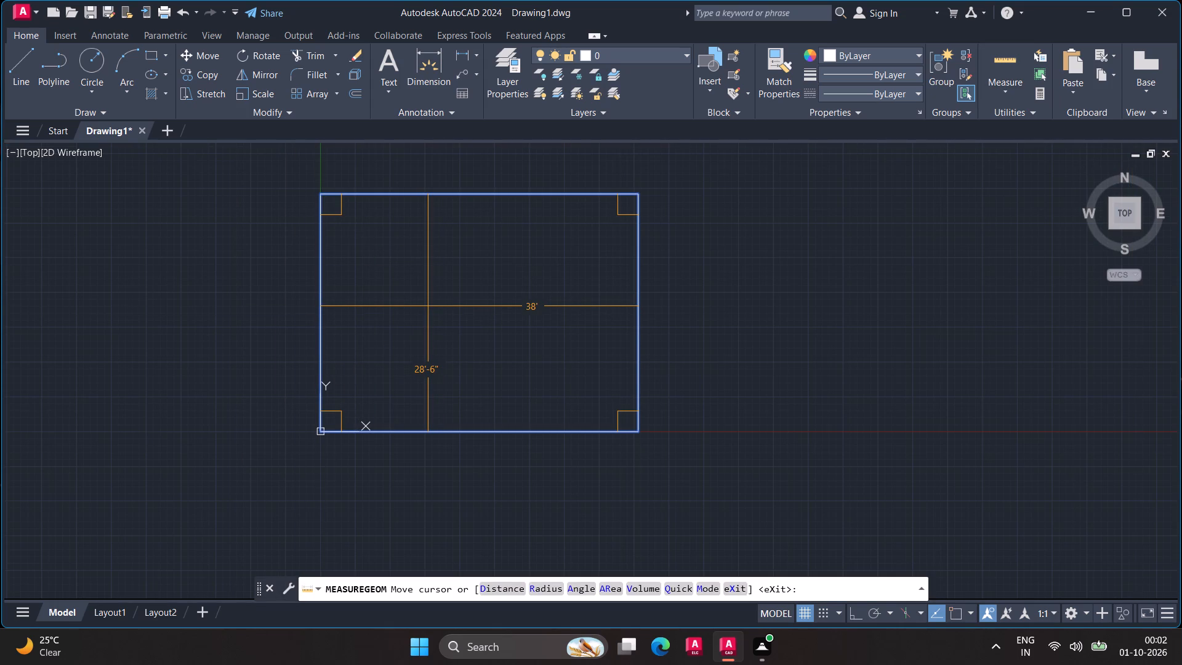
key(Escape)
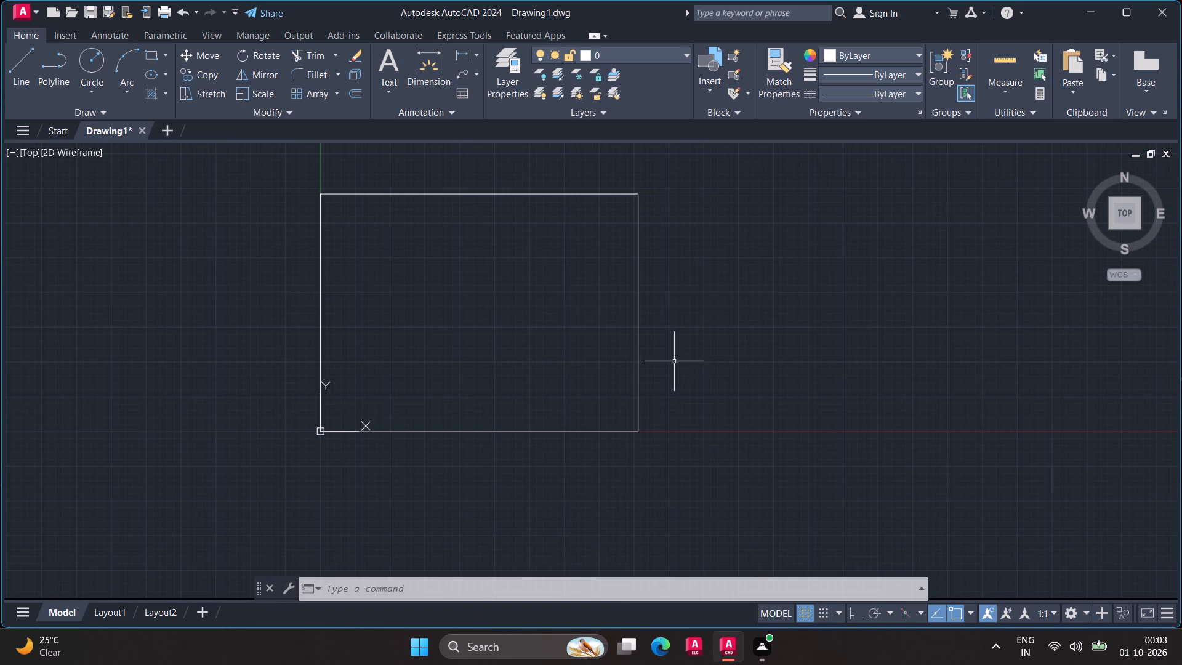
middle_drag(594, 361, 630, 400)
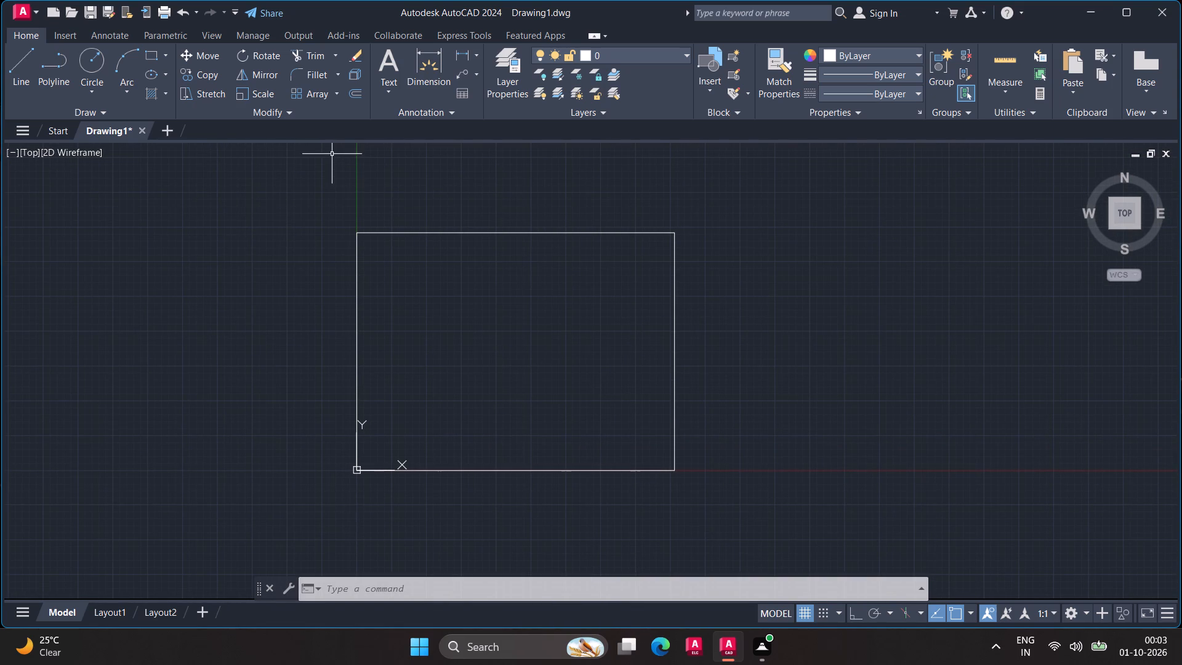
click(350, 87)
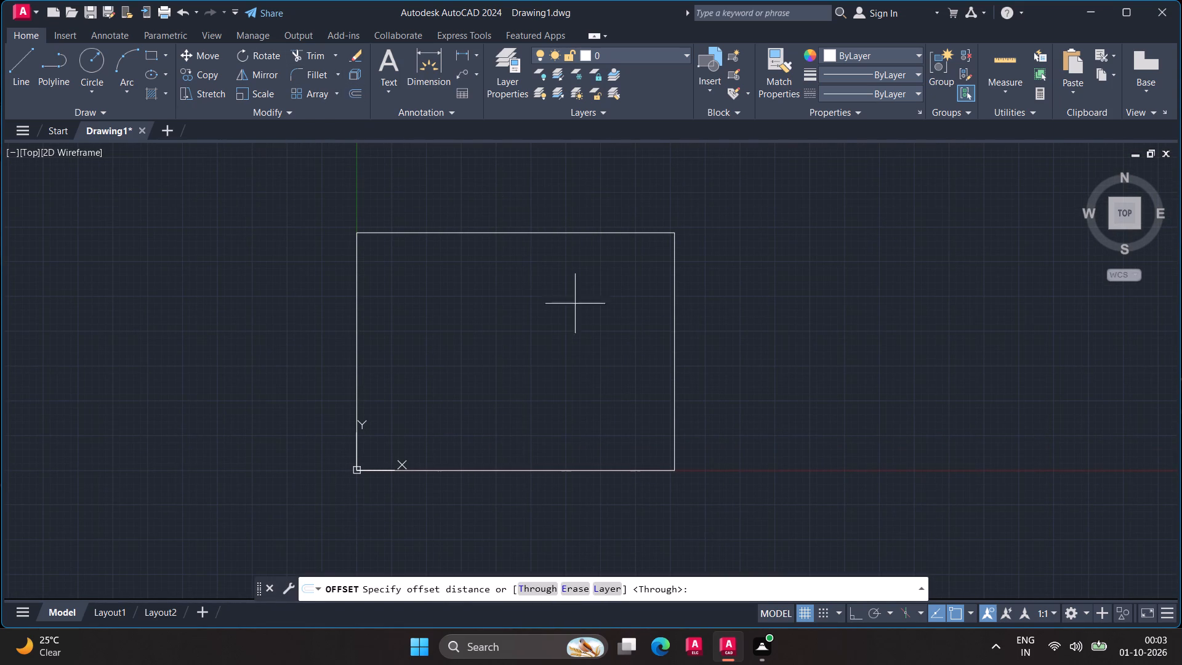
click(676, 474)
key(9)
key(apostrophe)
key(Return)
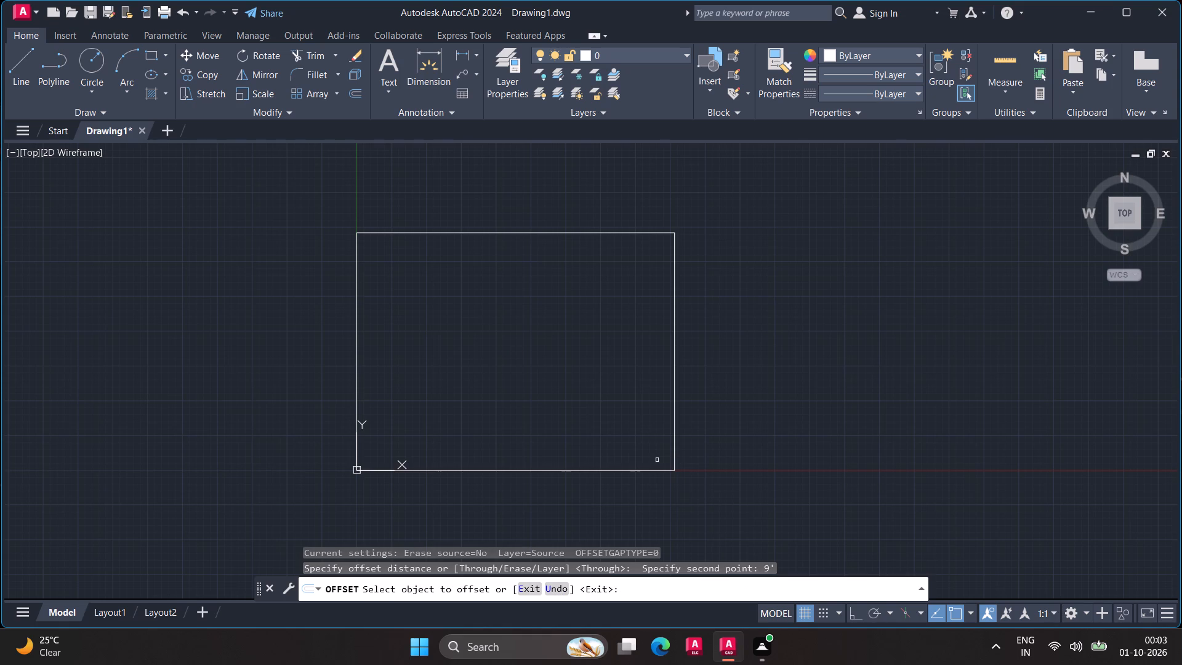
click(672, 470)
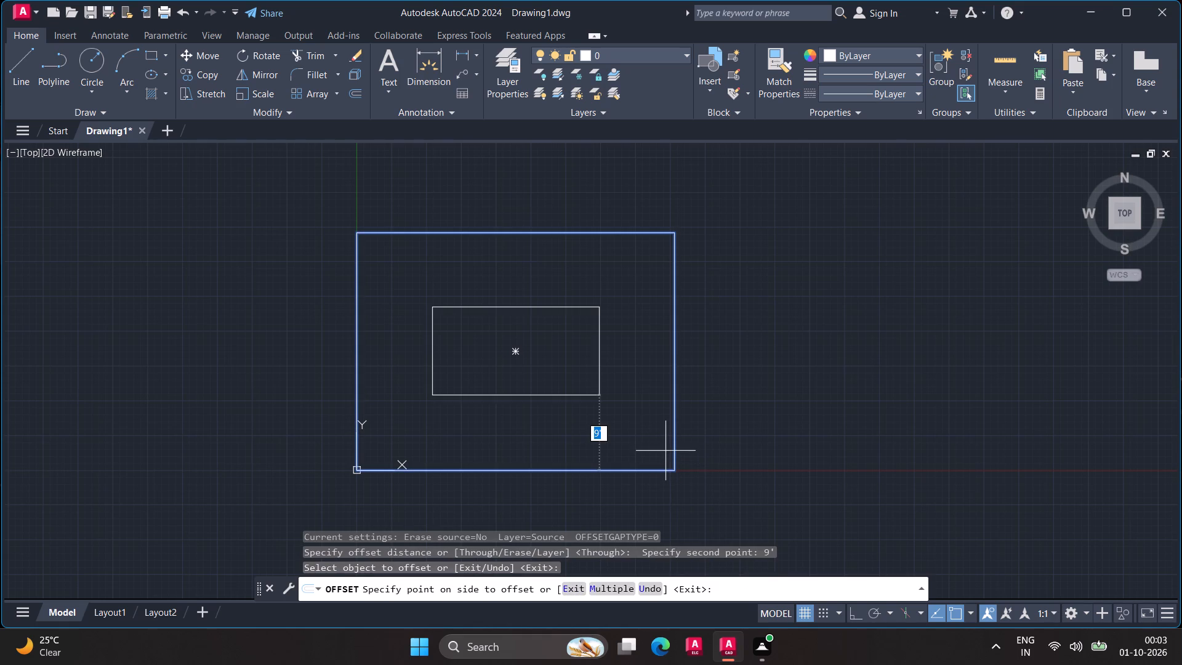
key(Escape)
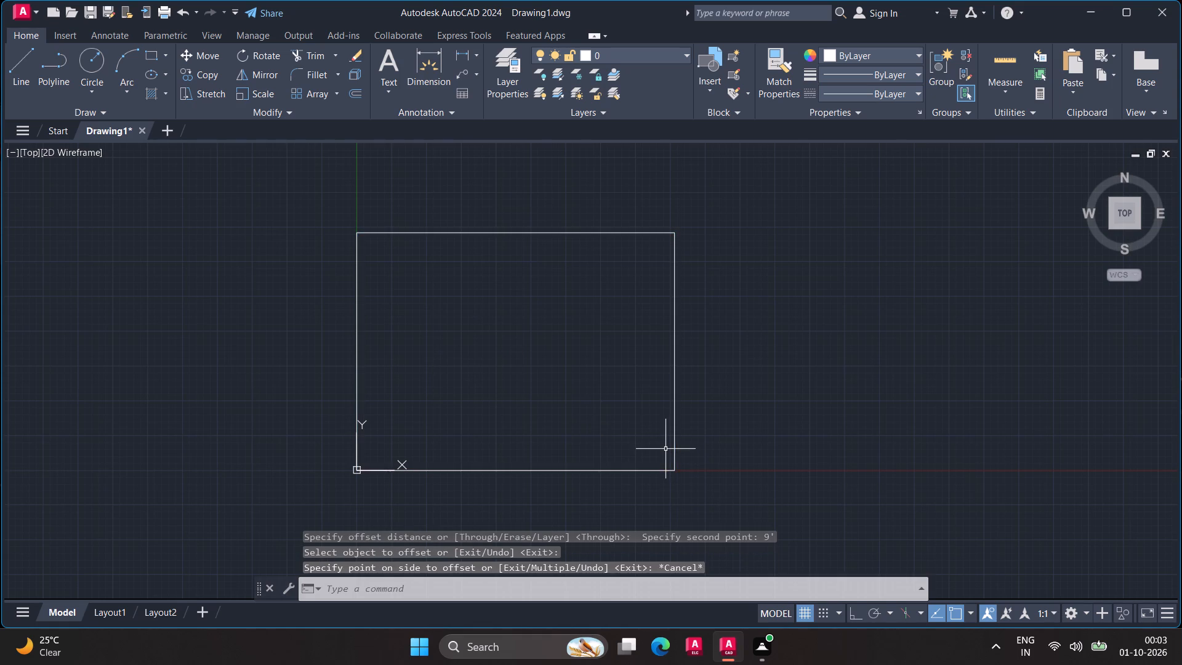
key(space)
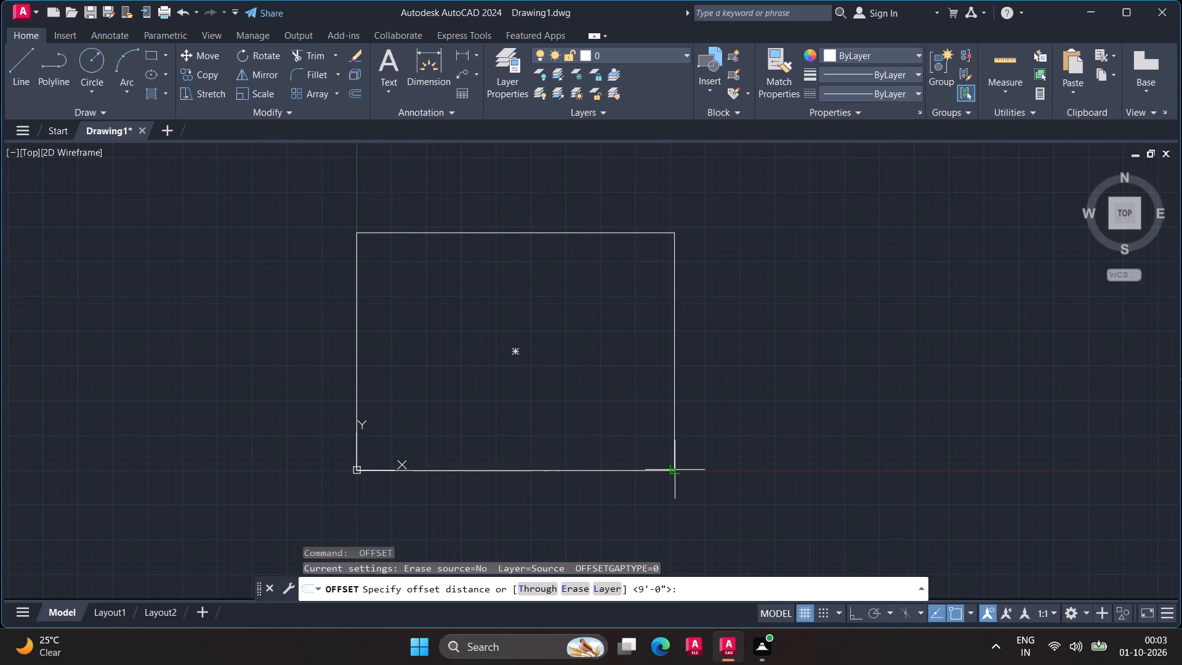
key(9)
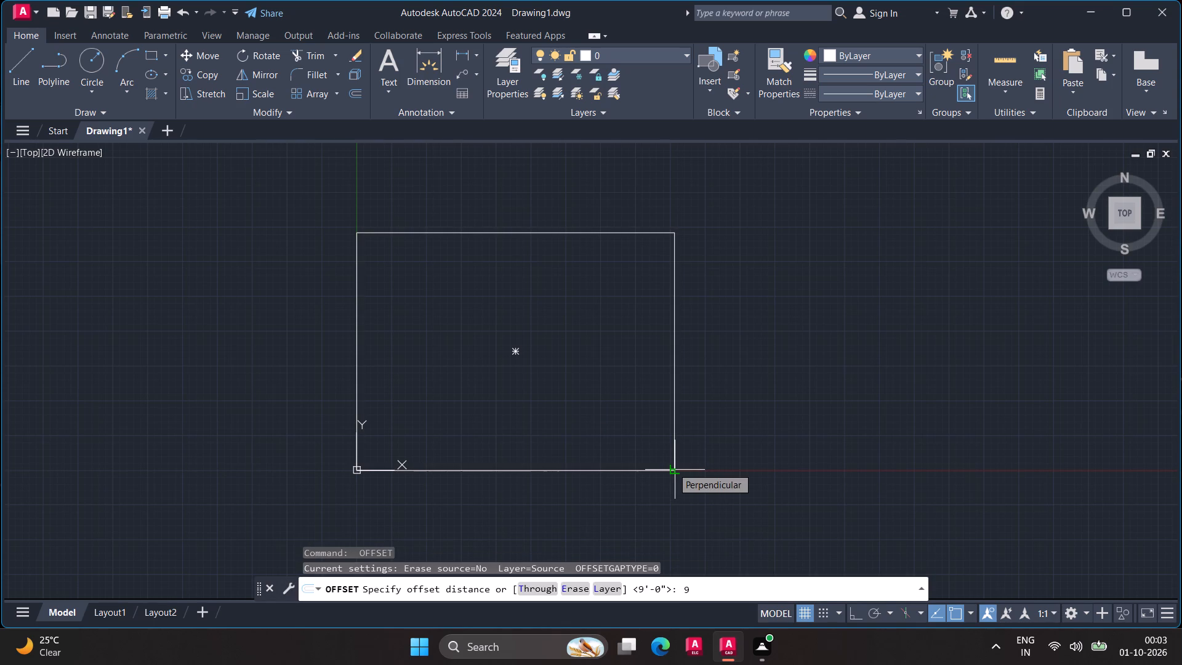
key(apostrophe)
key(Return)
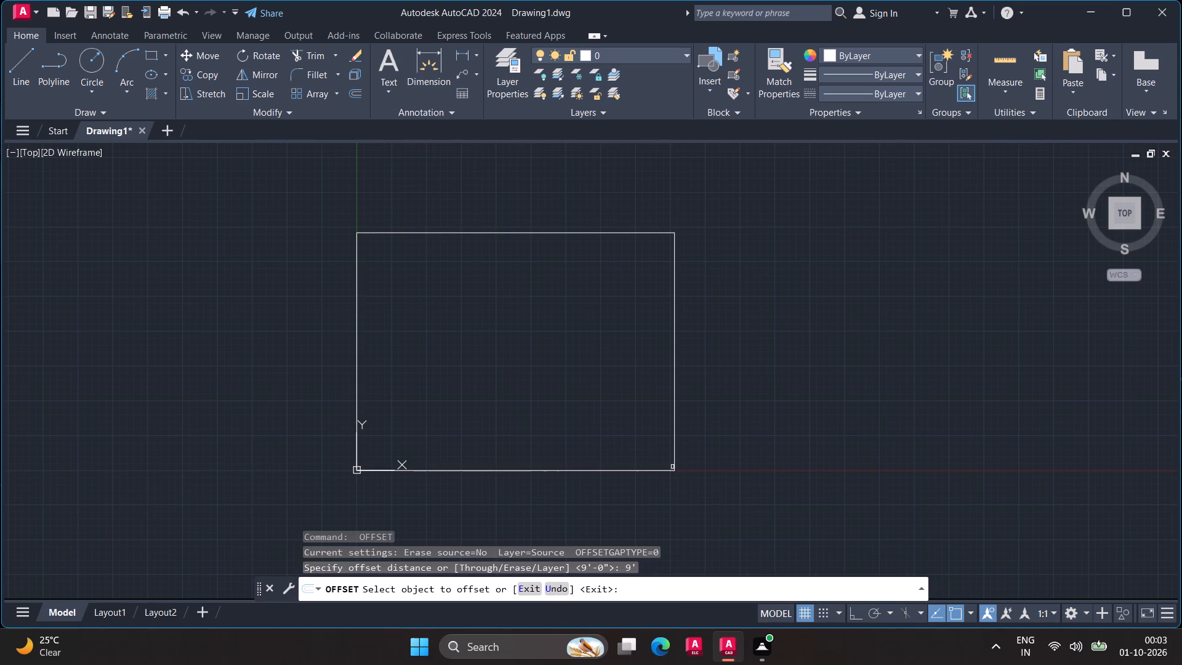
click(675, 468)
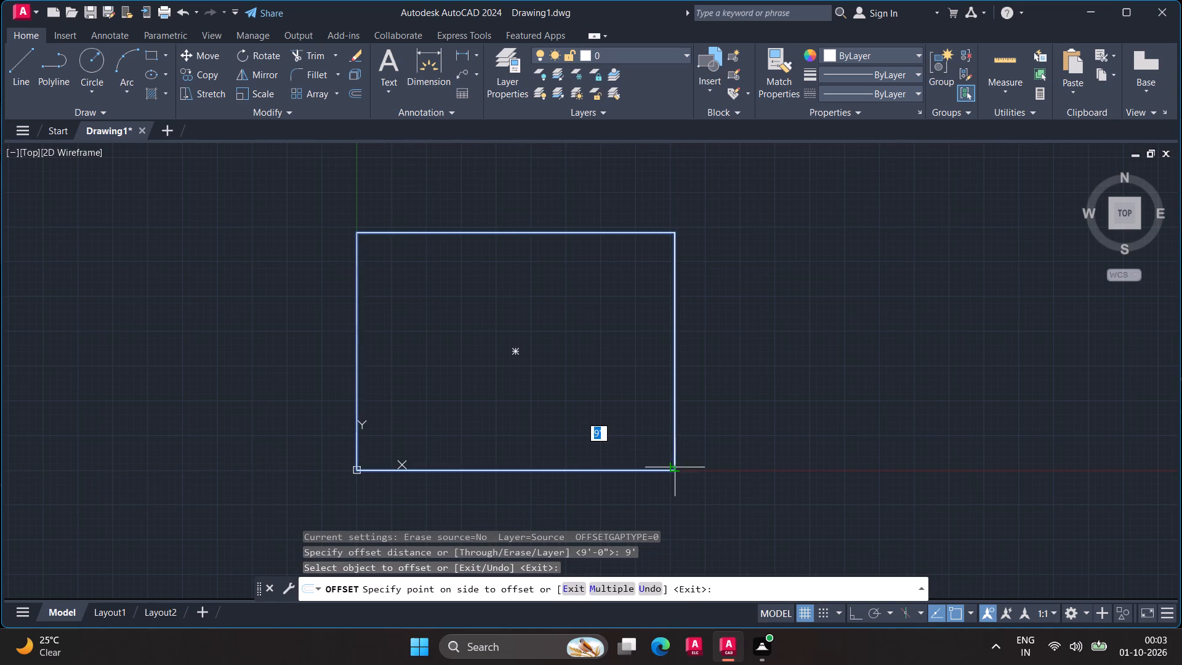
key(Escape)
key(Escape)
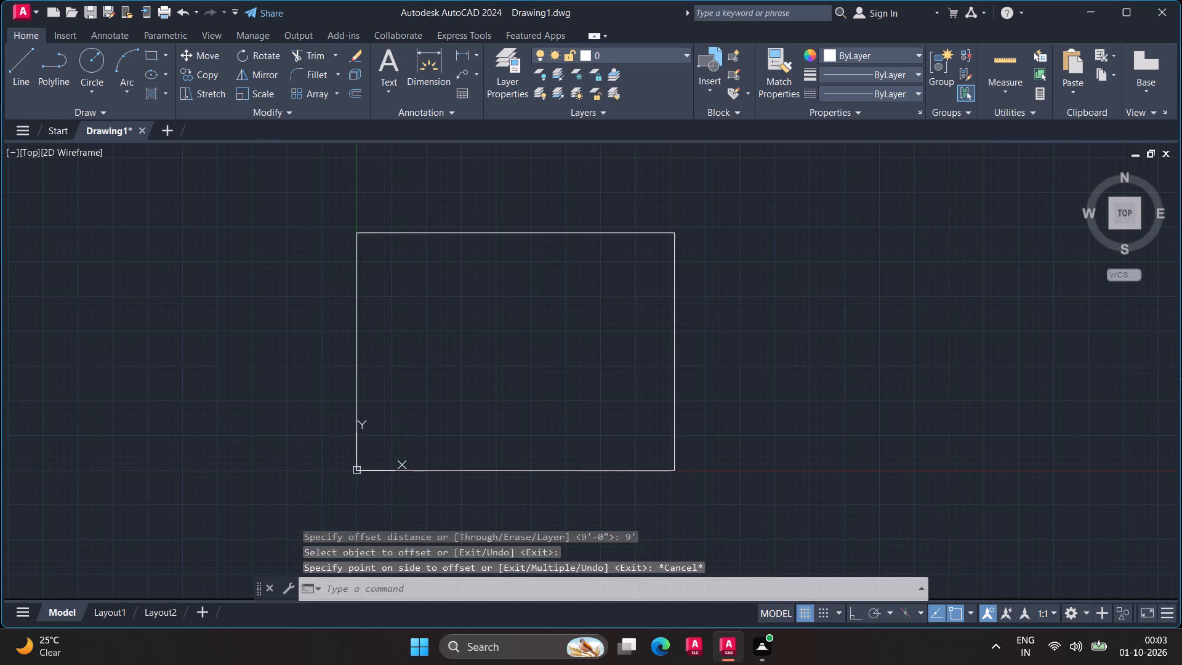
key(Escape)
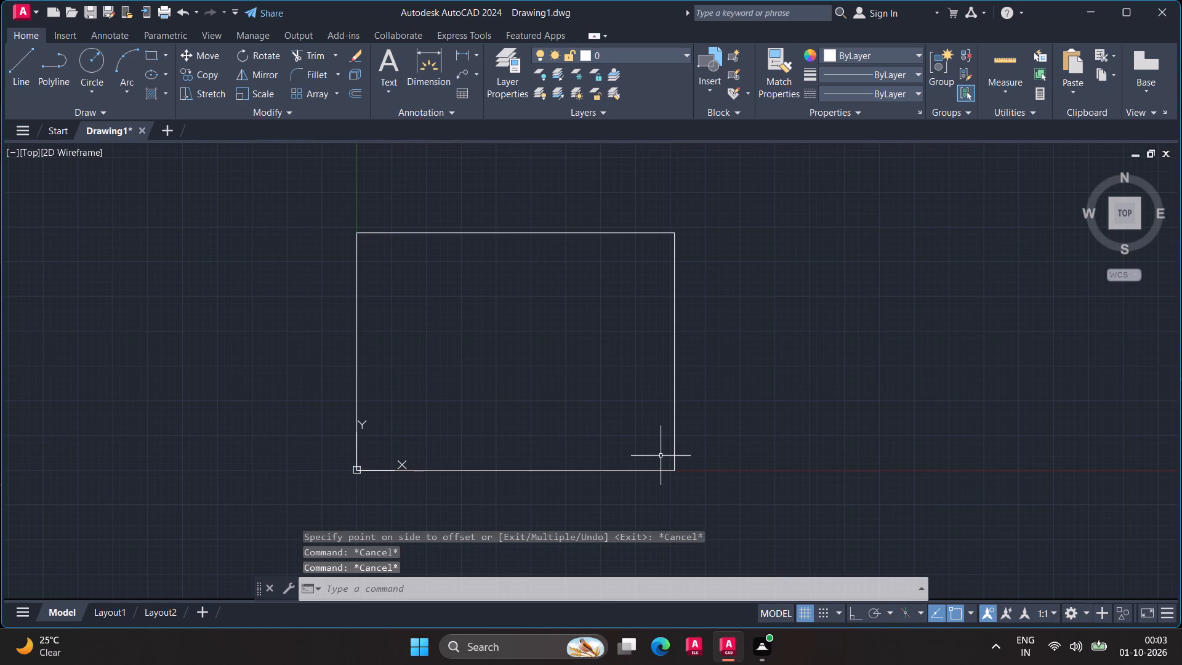
Offset the 38' by 28'6" rectangle 9" to the inside to form the outer wall thickness.
key(o)
key(Return)
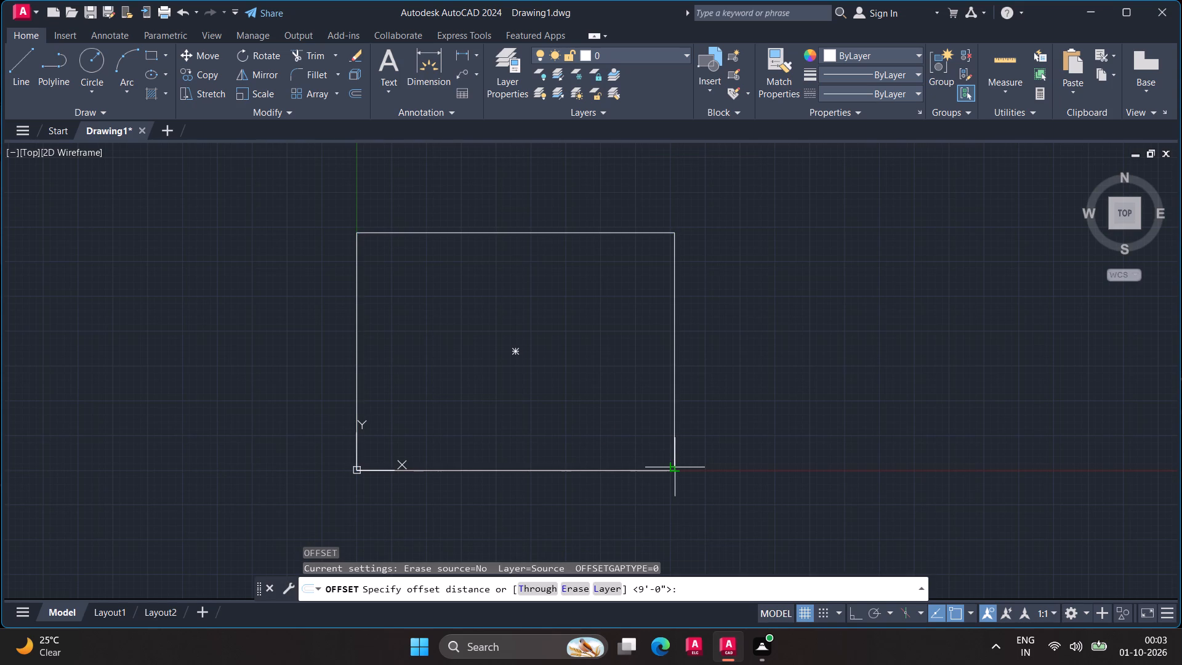
click(672, 476)
key(9)
key(shift+quotedbl)
key(Return)
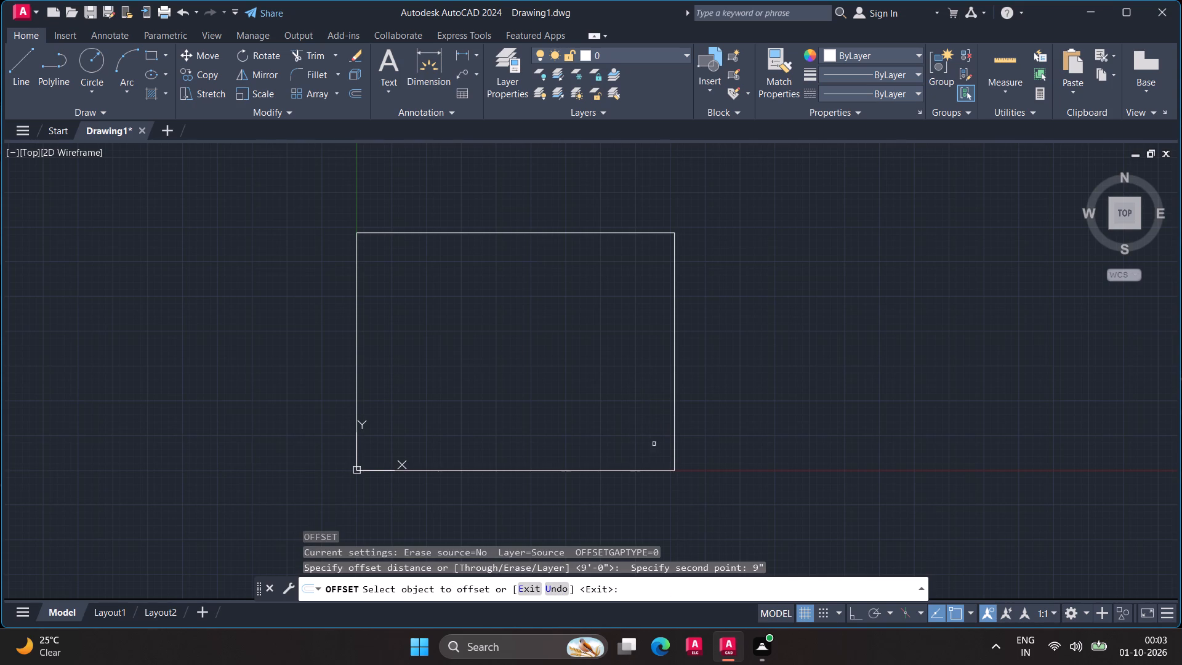
click(673, 472)
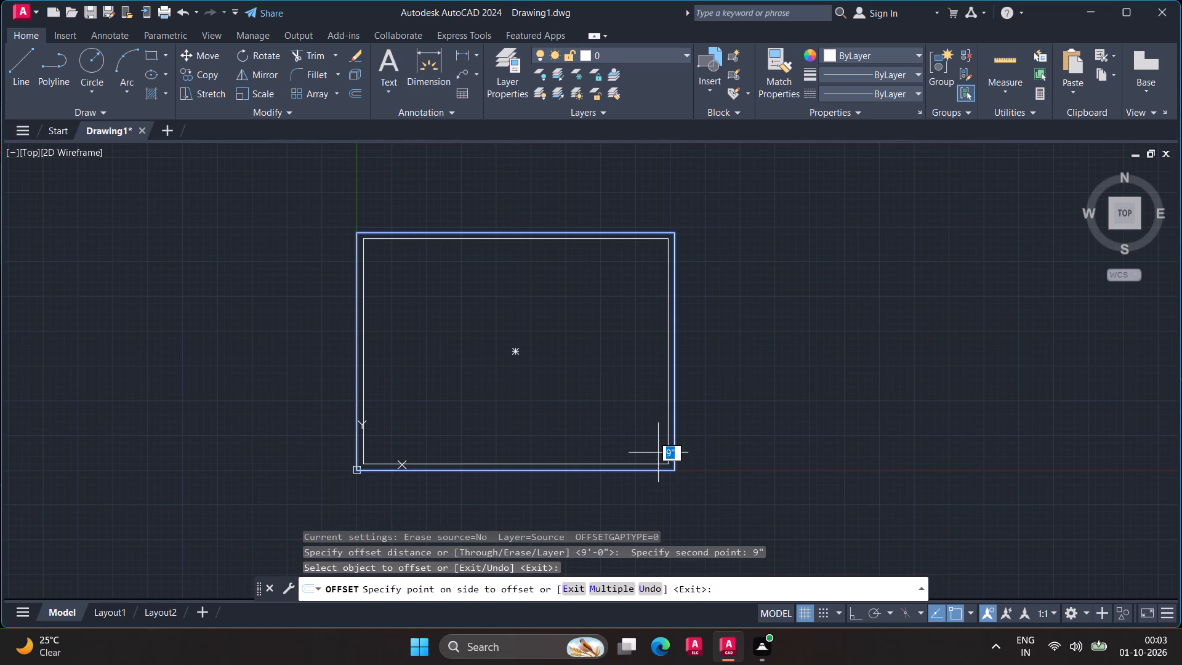
drag(657, 452, 651, 445)
scroll(489, 417, down, 1)
scroll(489, 417, up, 1)
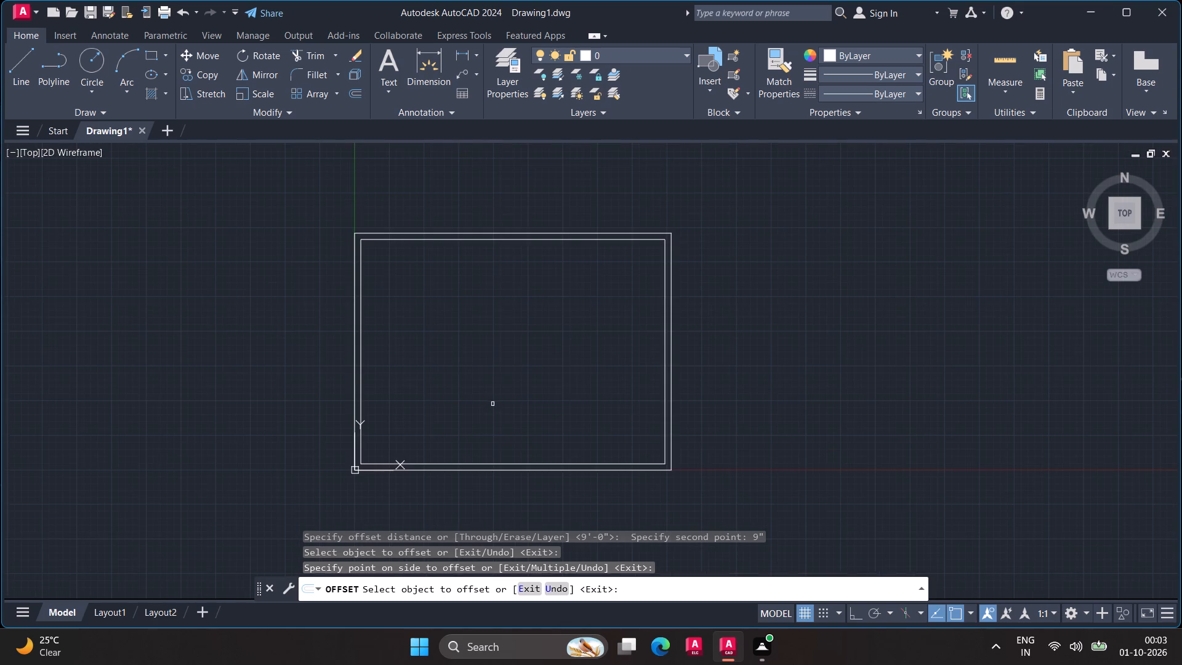
scroll(492, 404, up, 1)
middle_drag(492, 404, 577, 469)
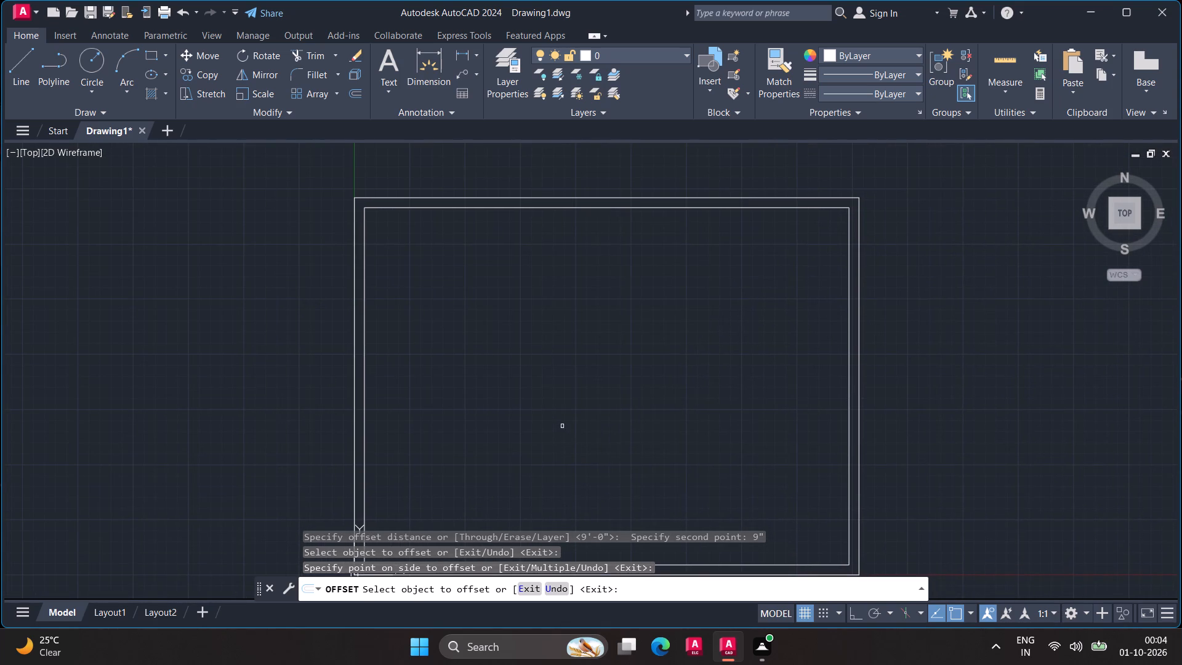
scroll(562, 427, down, 1)
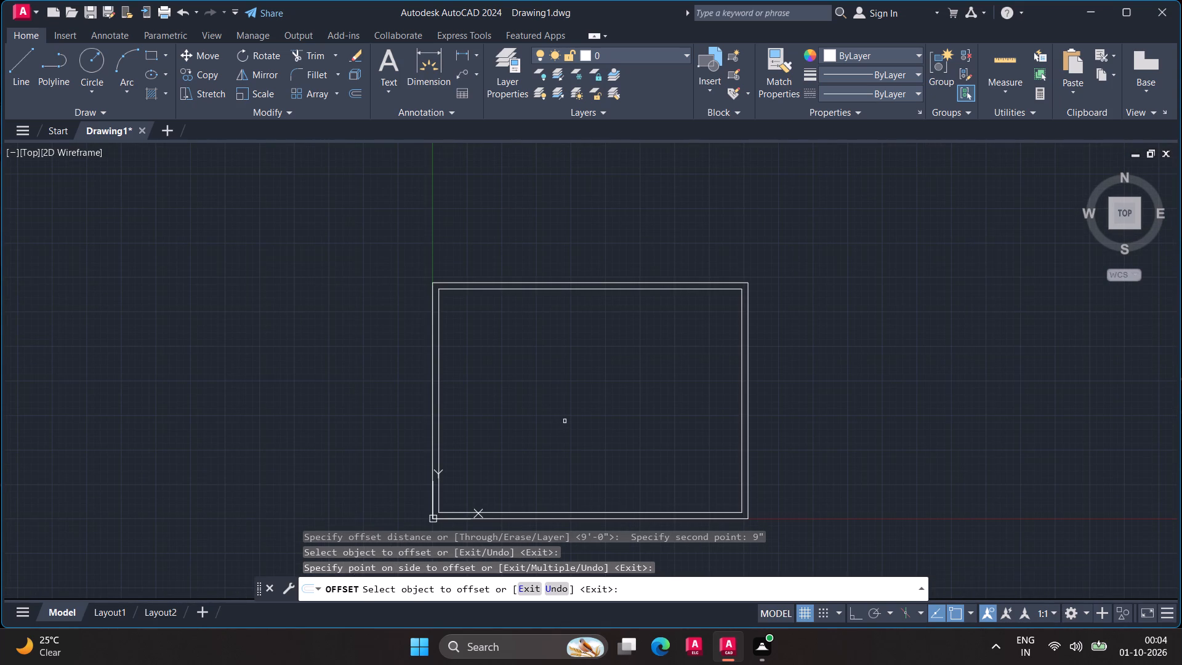
scroll(592, 375, down, 1)
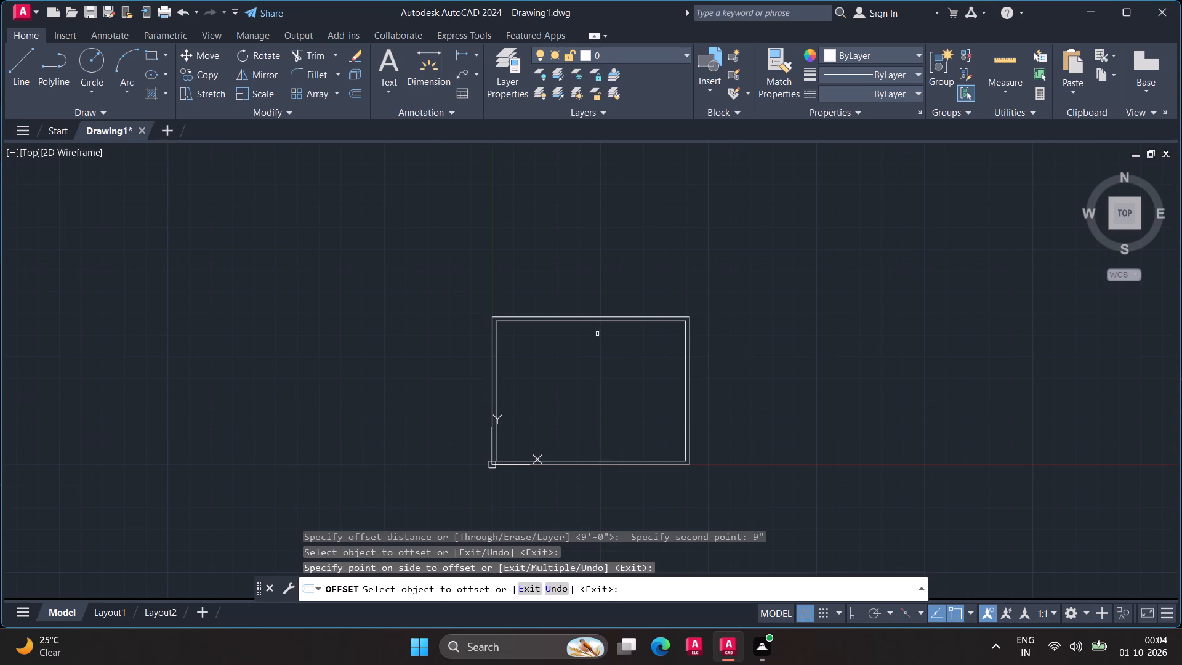
middle_drag(597, 334, 548, 298)
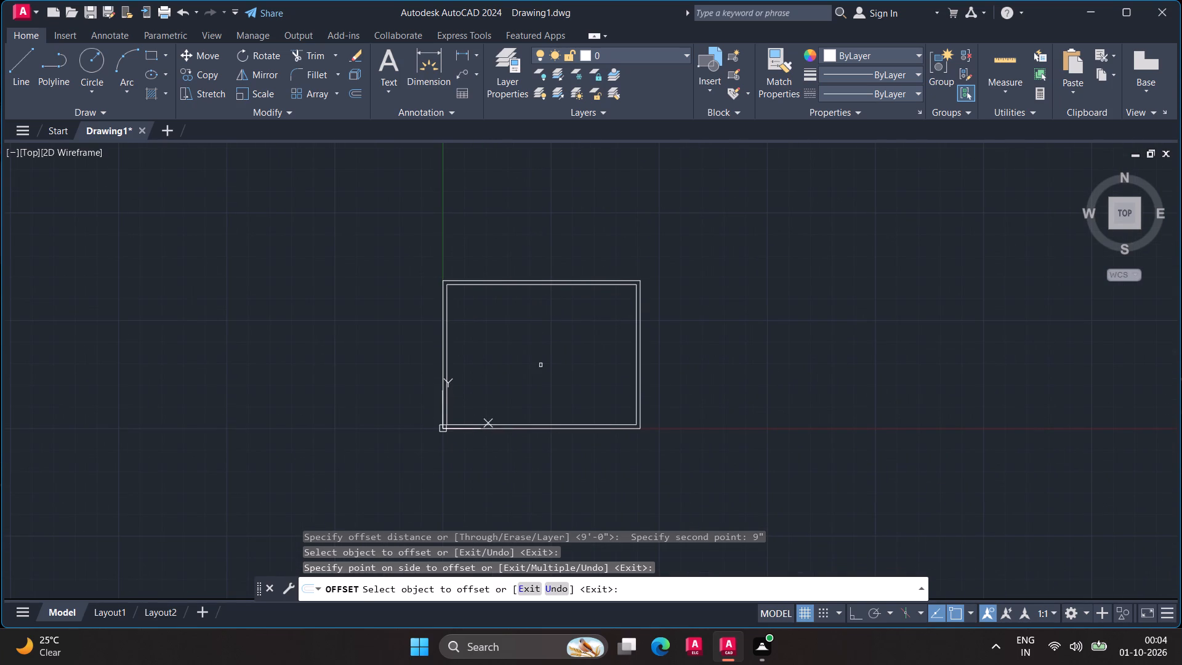
scroll(596, 381, up, 2)
scroll(595, 379, down, 1)
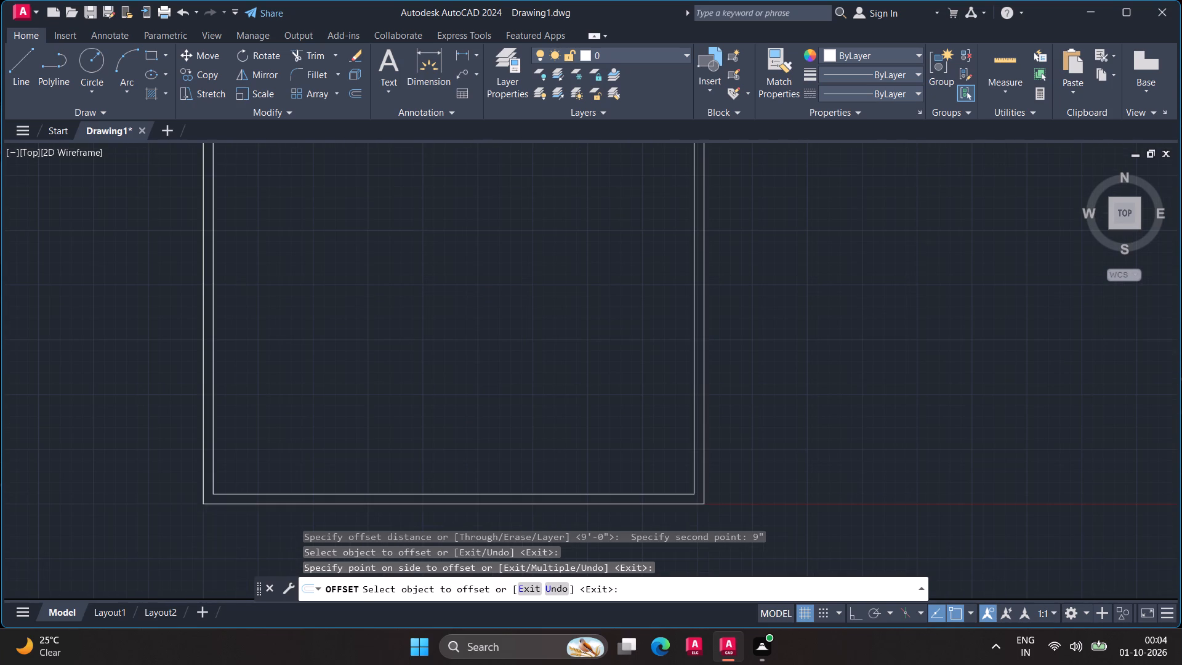
key(Escape)
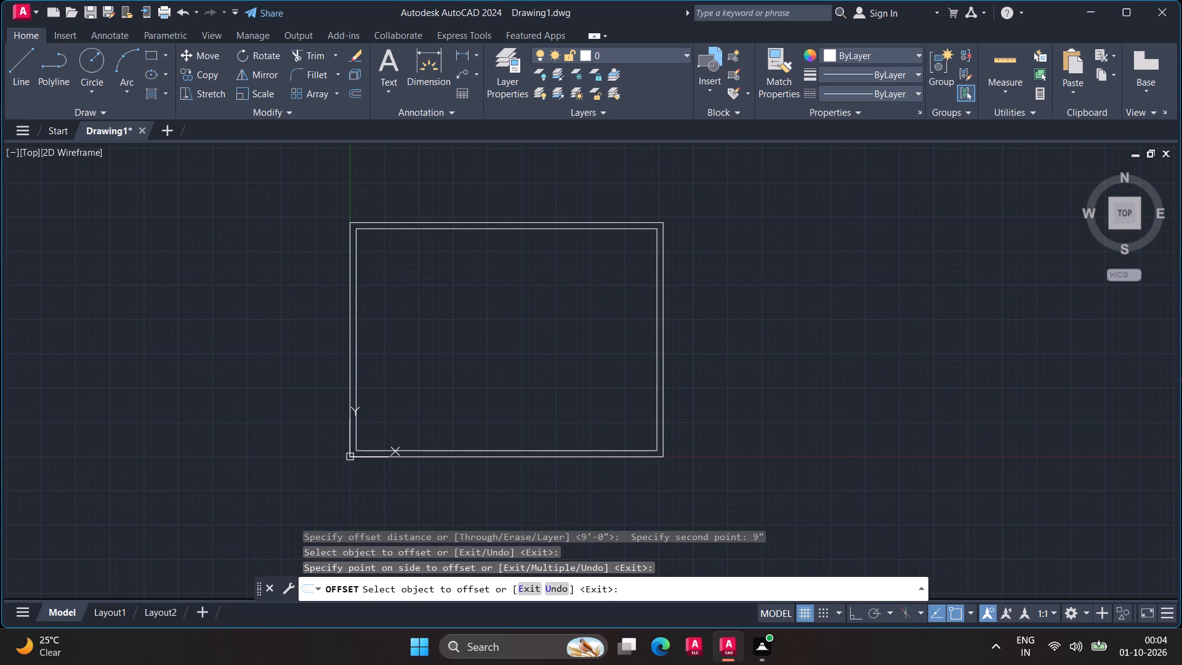
Explode the inner rectangle into separate lines and check that its right side can be selected alone.
click(656, 267)
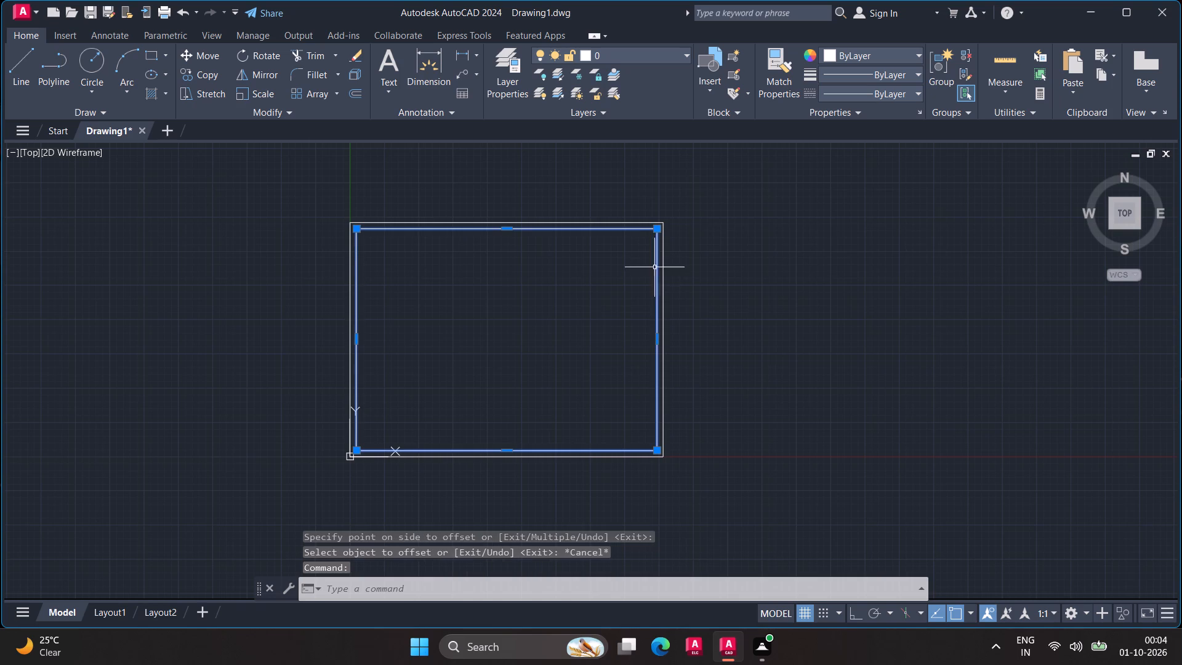
text(ex)
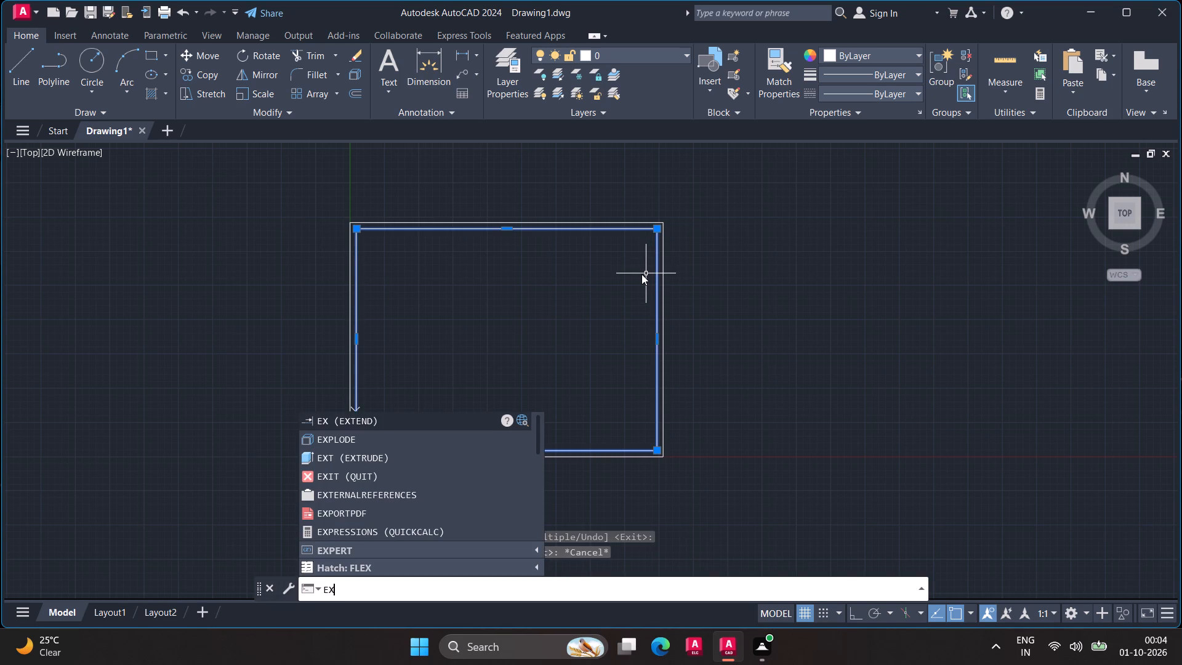
key(Down)
key(Return)
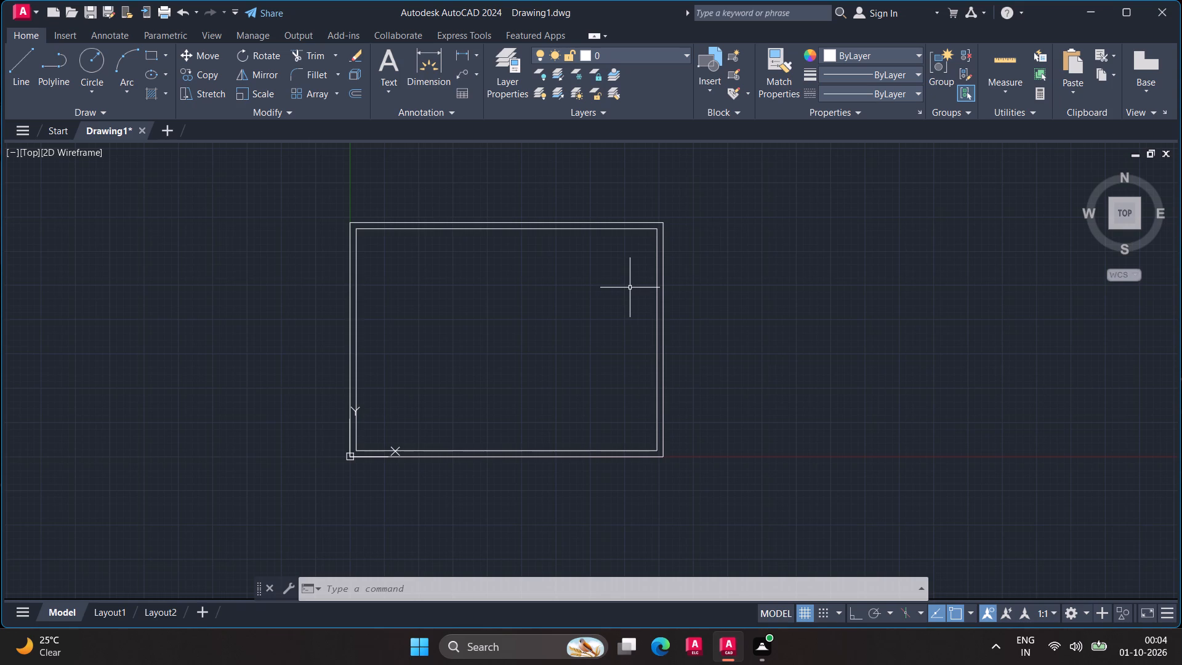
click(657, 352)
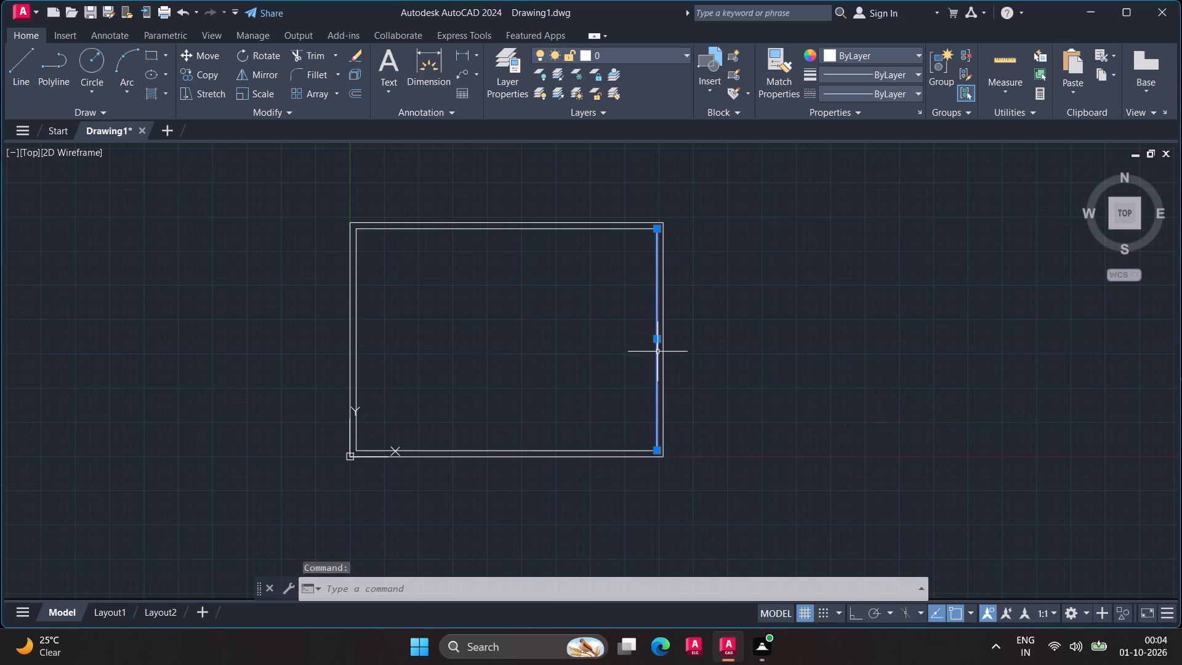
key(Escape)
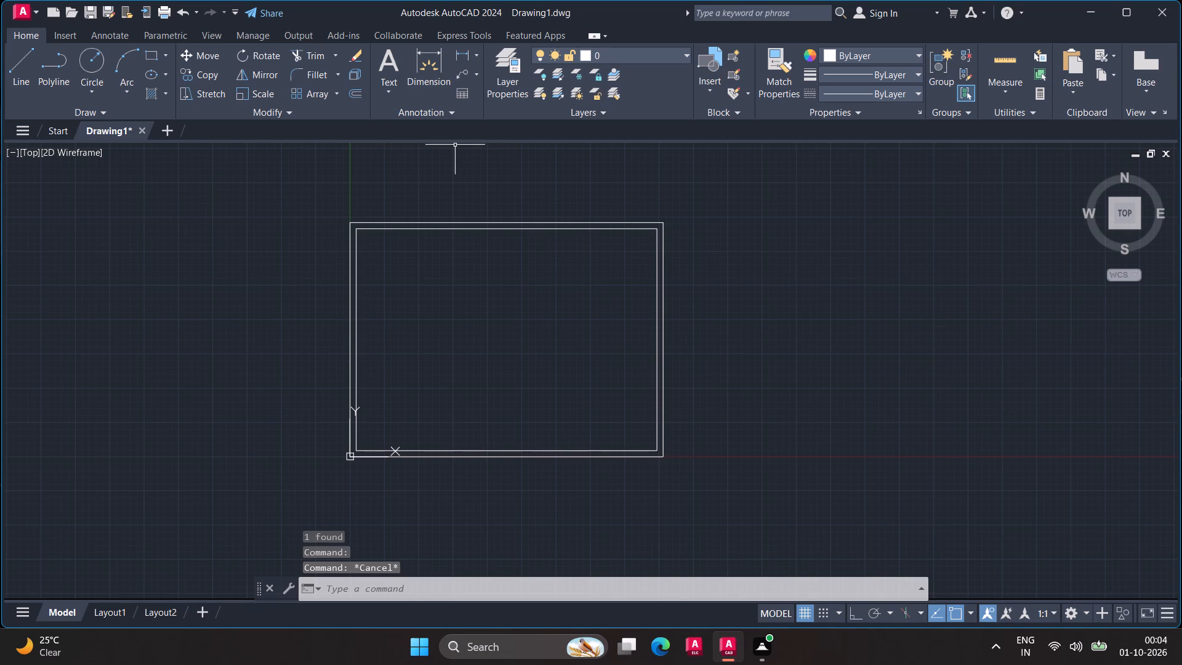
Offset the right inner wall line 12' toward the inside of the outline.
key(o)
key(Return)
click(657, 337)
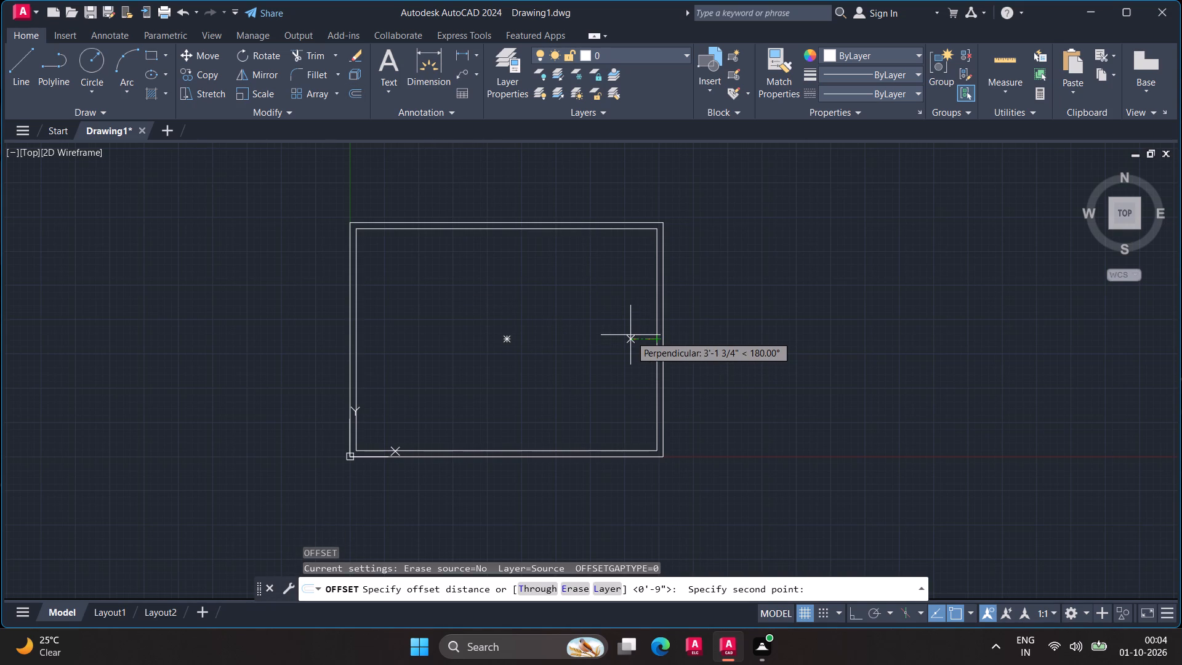
text(12)
key(apostrophe)
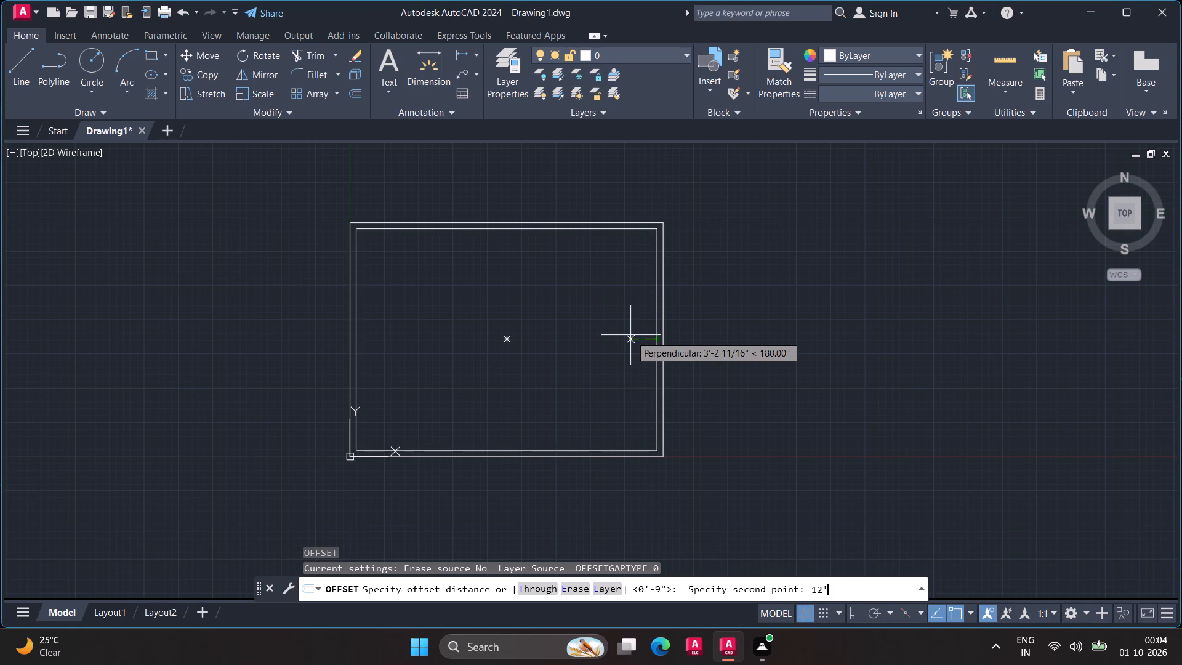
key(Return)
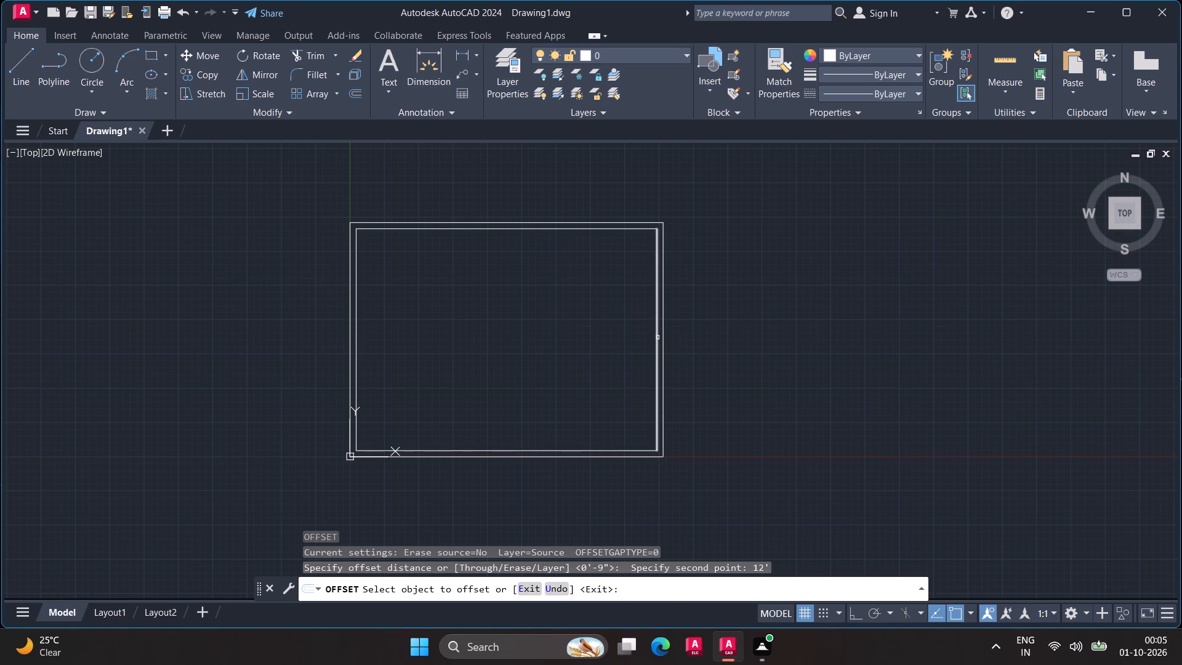
click(657, 338)
click(620, 337)
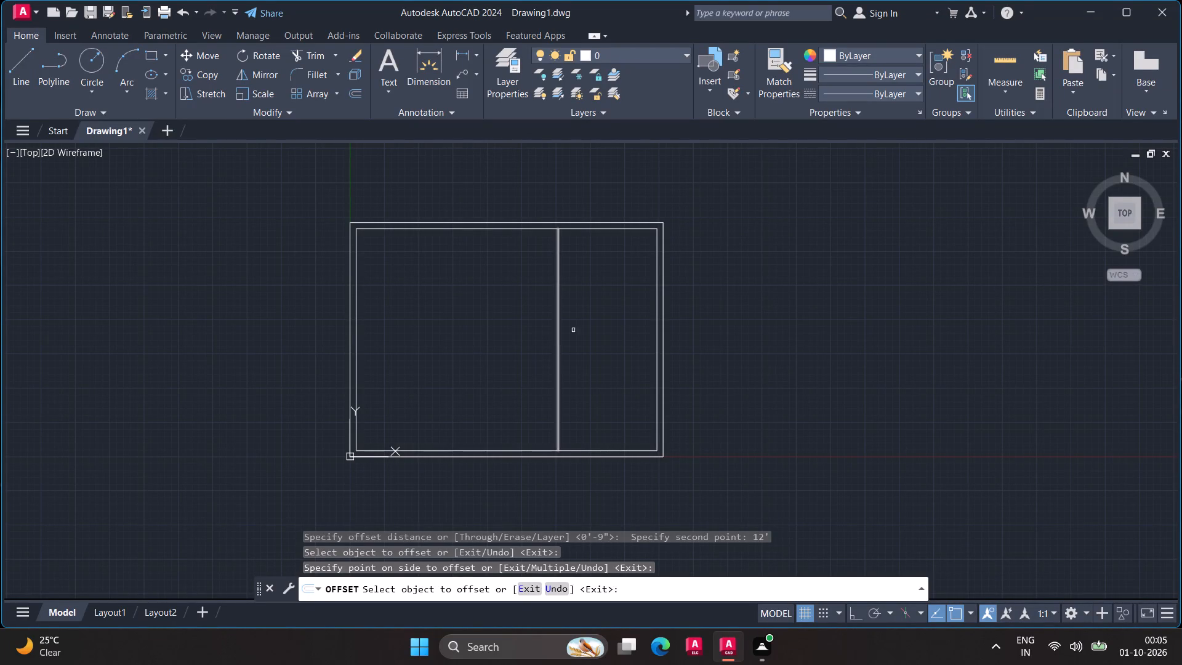
Select the new vertical line inside the outline as the next object to offset.
click(558, 291)
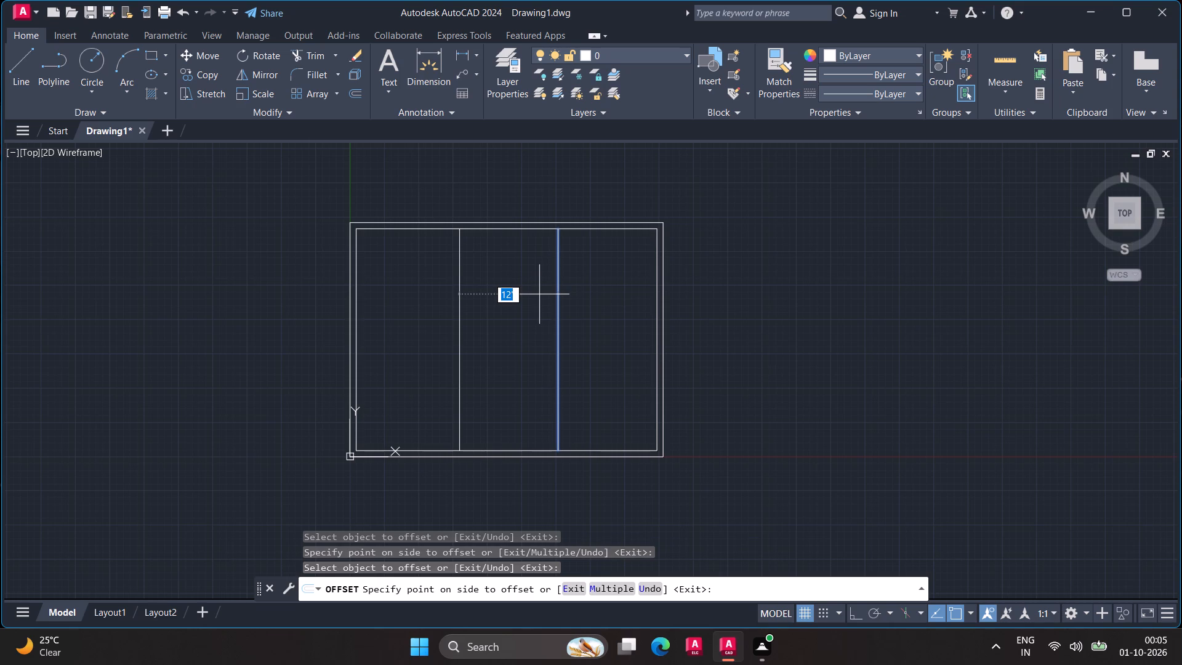
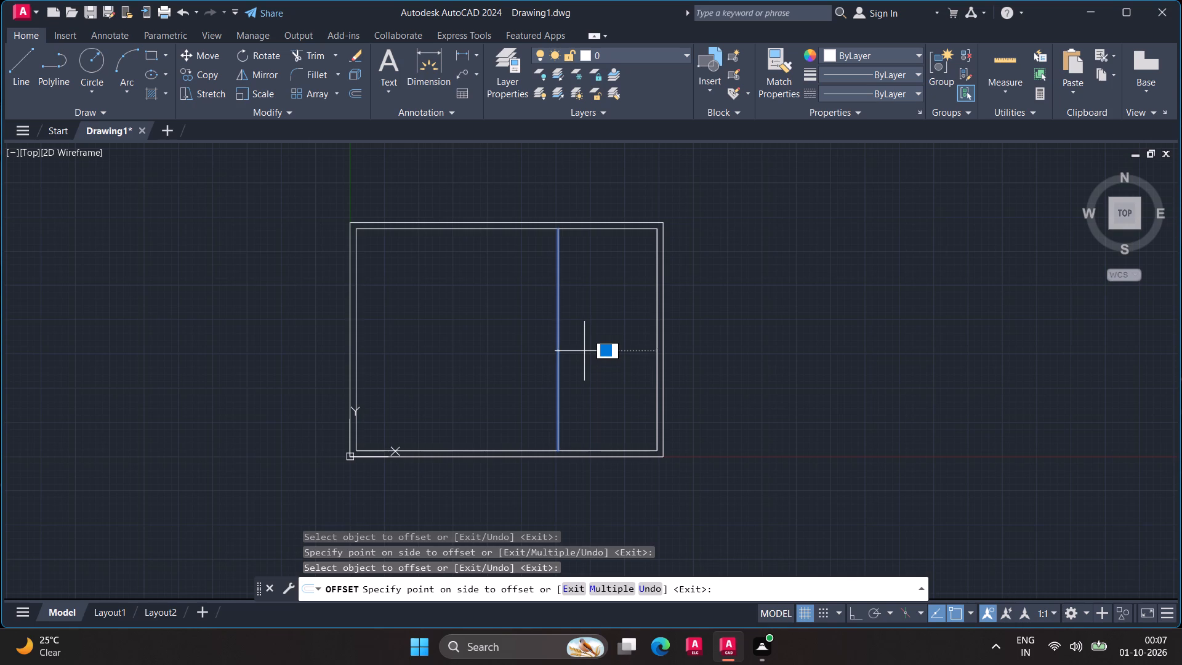
Erase the vertical partition line that was offset from the right inner wall.
key(Escape)
drag(597, 345, 489, 361)
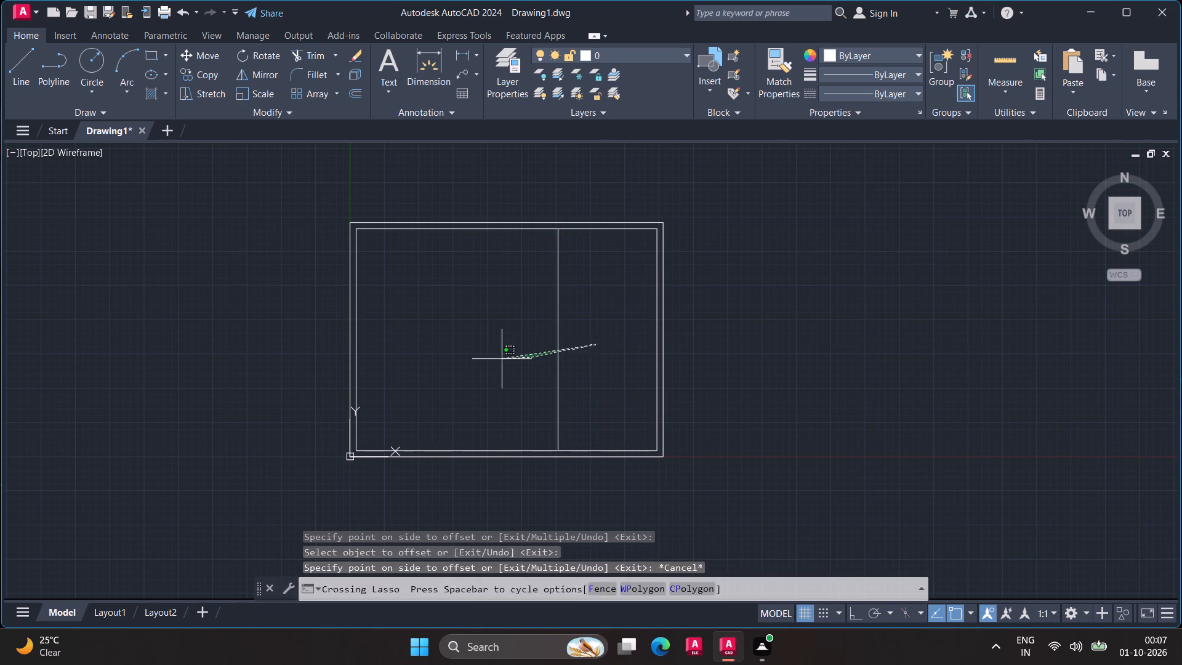
drag(489, 361, 484, 361)
right_click(497, 351)
click(513, 352)
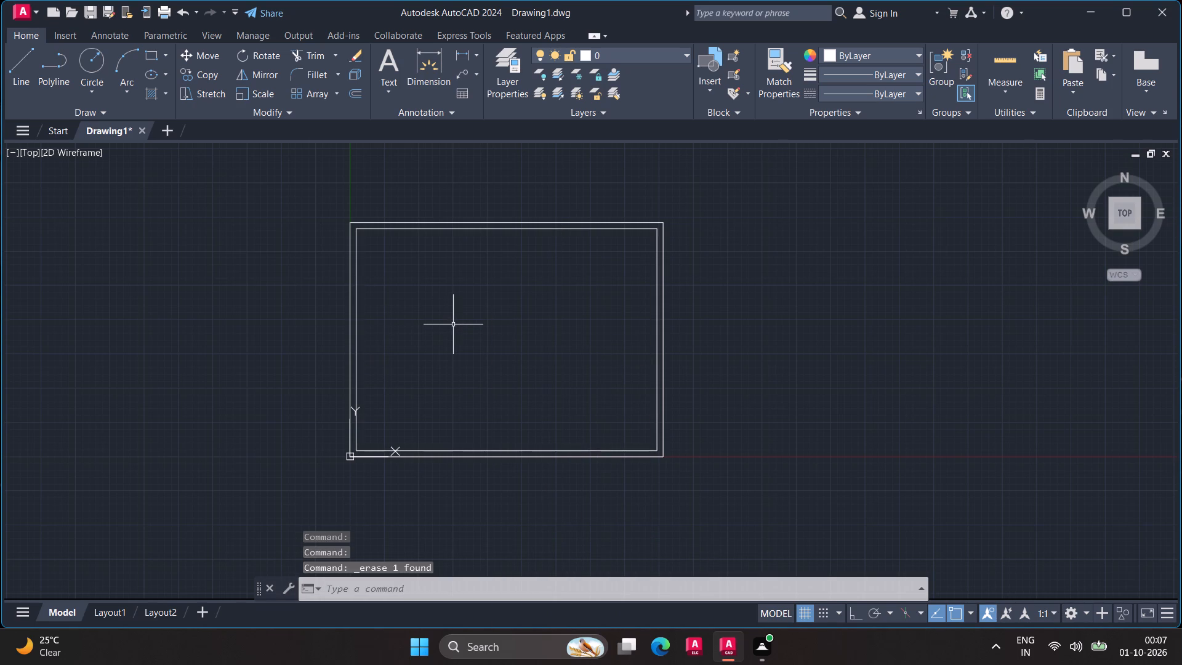
Offset the left inner wall line 10' toward the inside of the plan.
key(o)
key(Return)
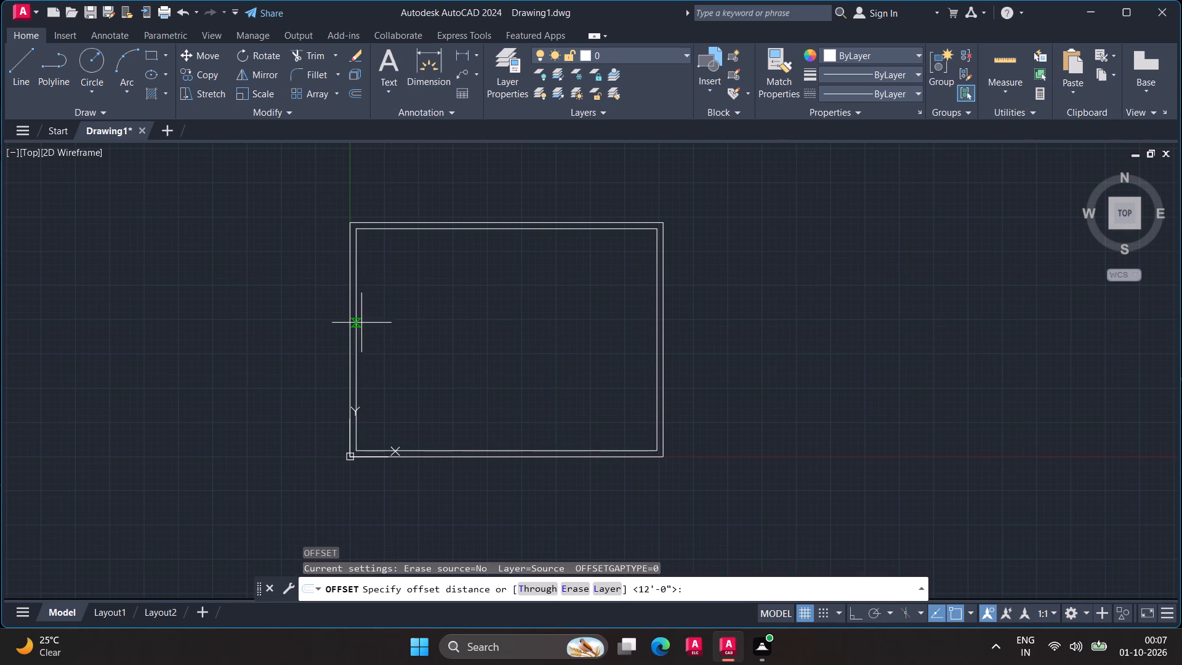
click(356, 328)
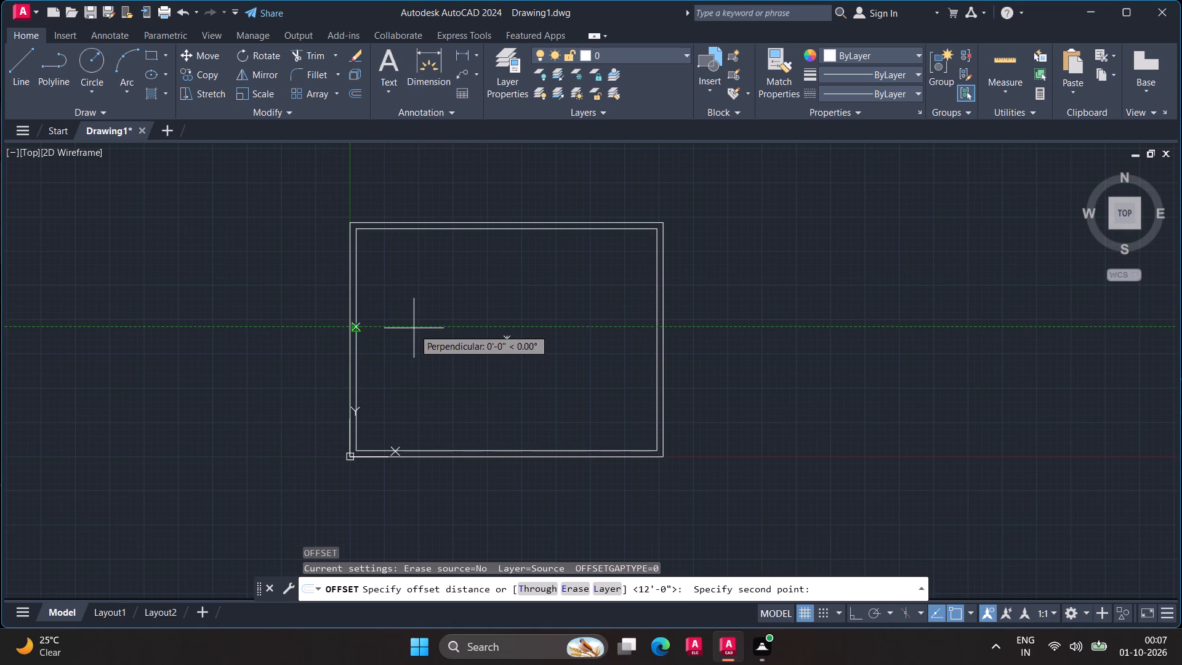
key(1)
text(0')
key(Return)
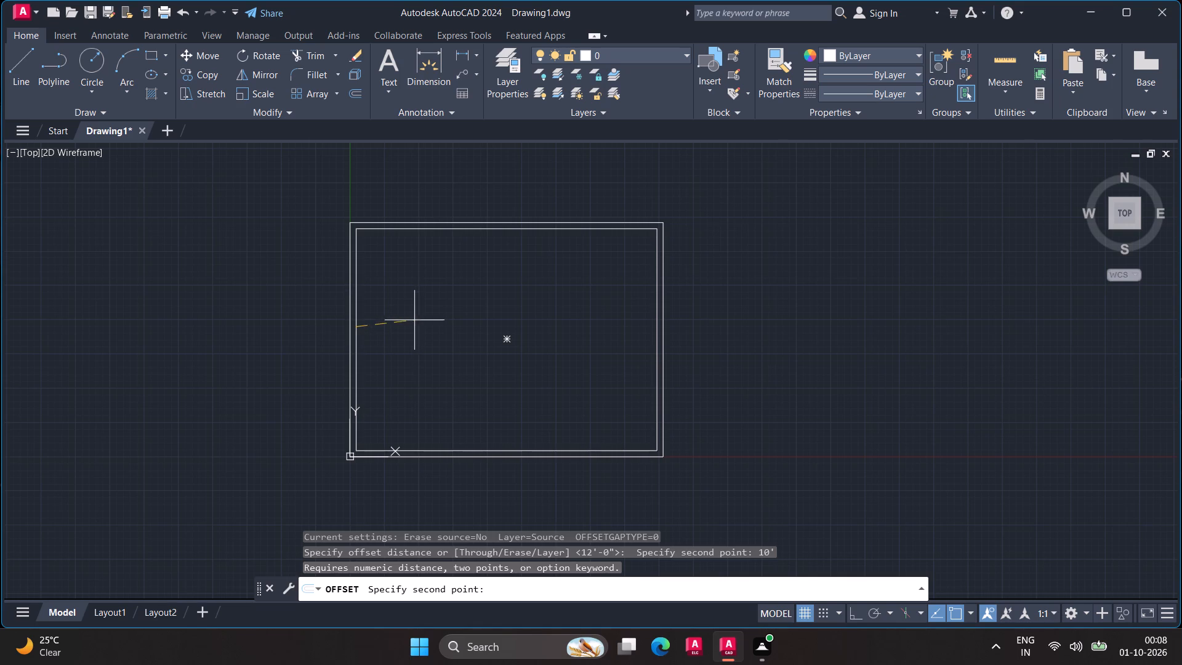
click(360, 328)
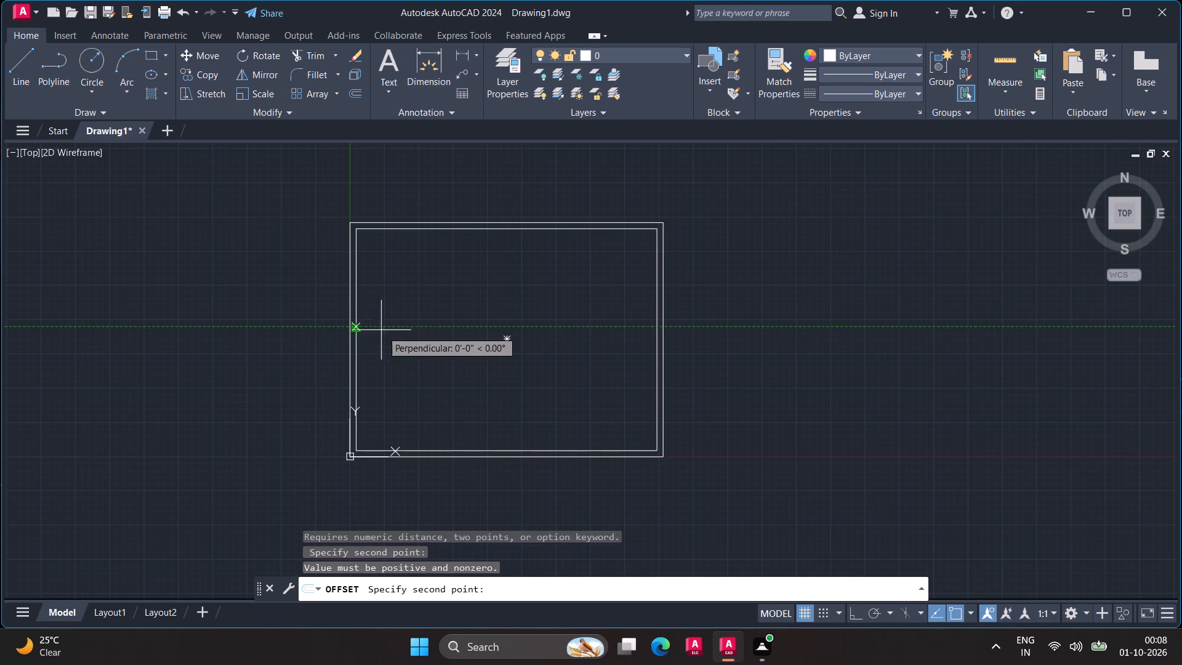
click(398, 330)
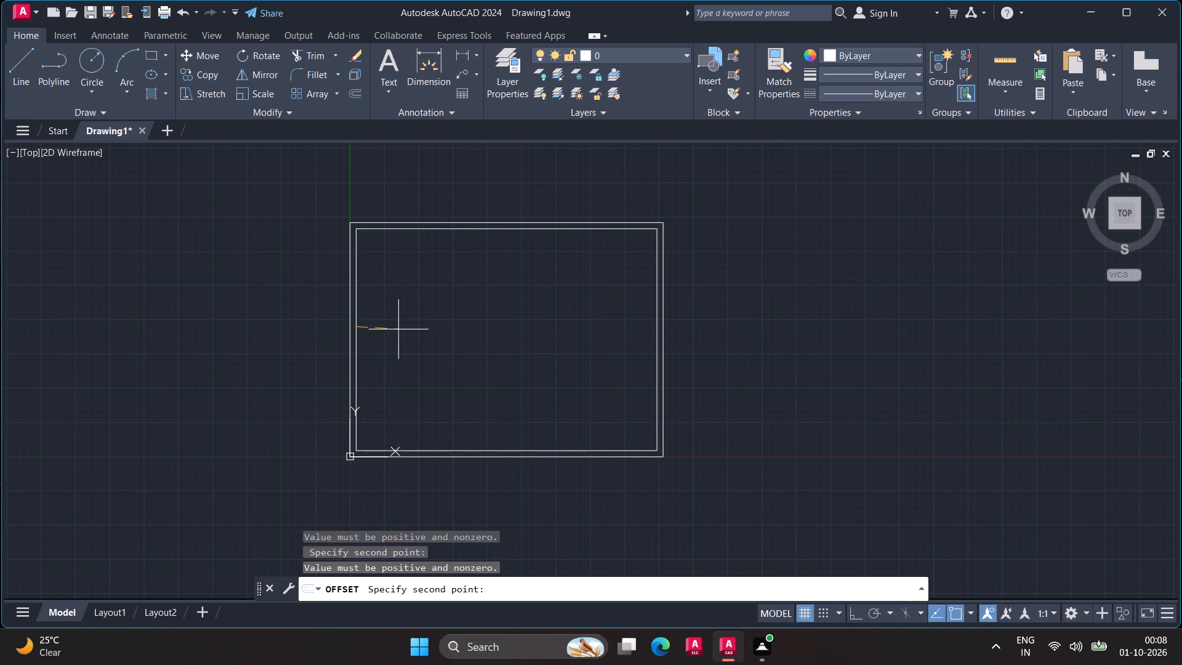
click(398, 330)
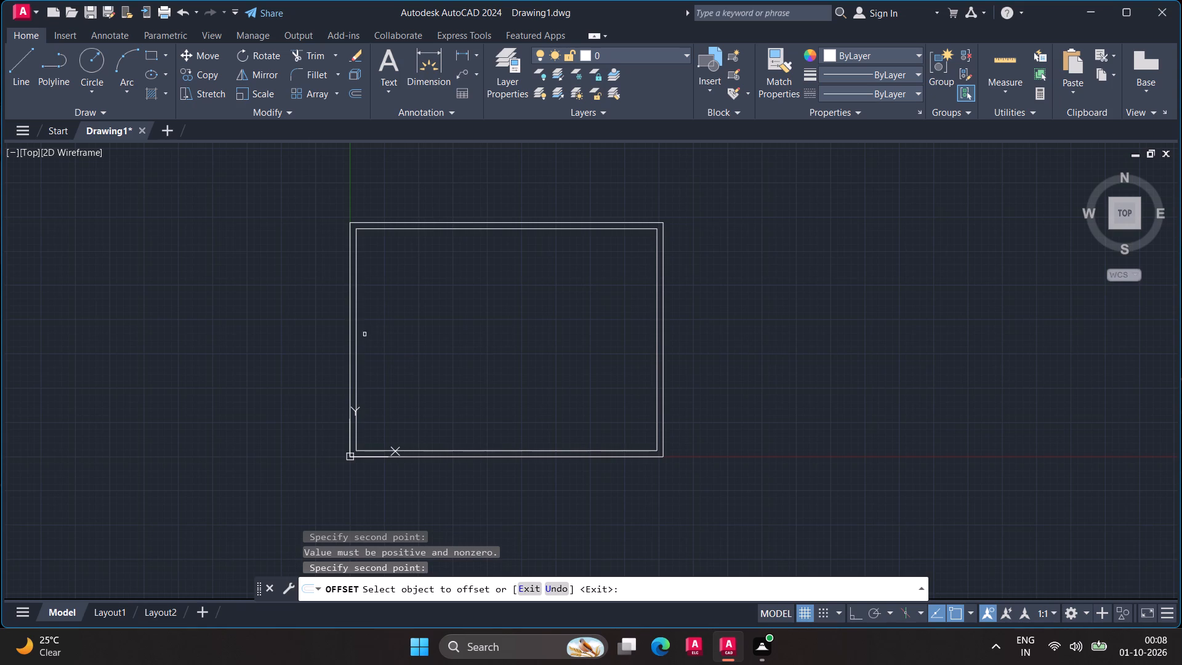
click(355, 336)
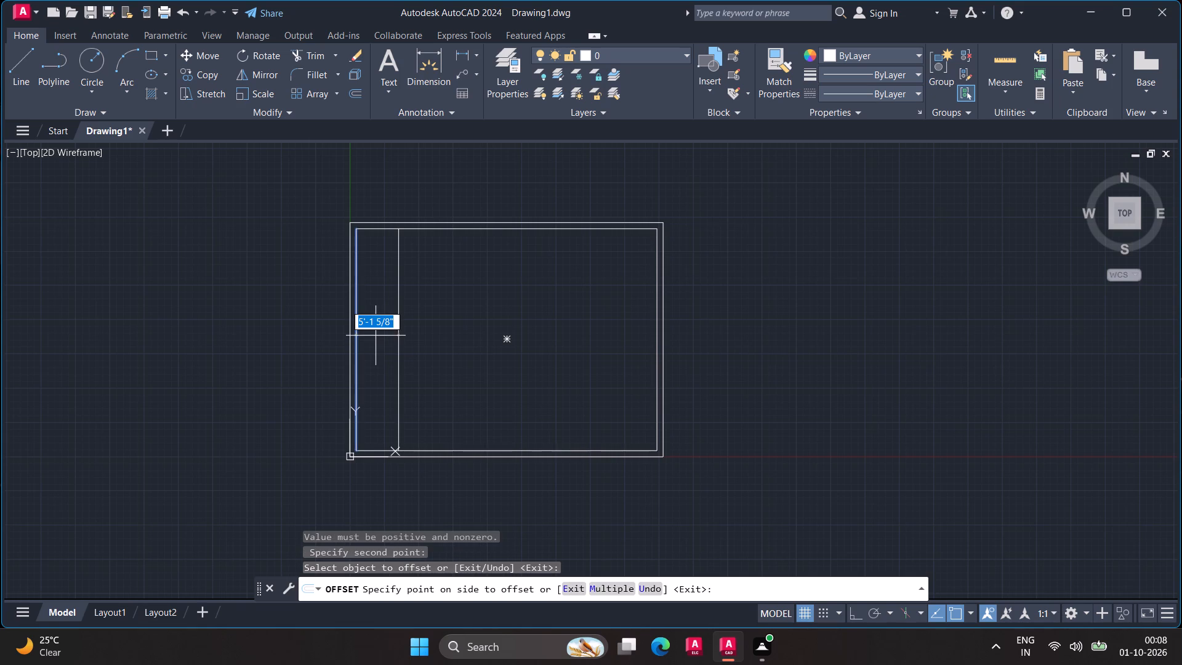
text(10)
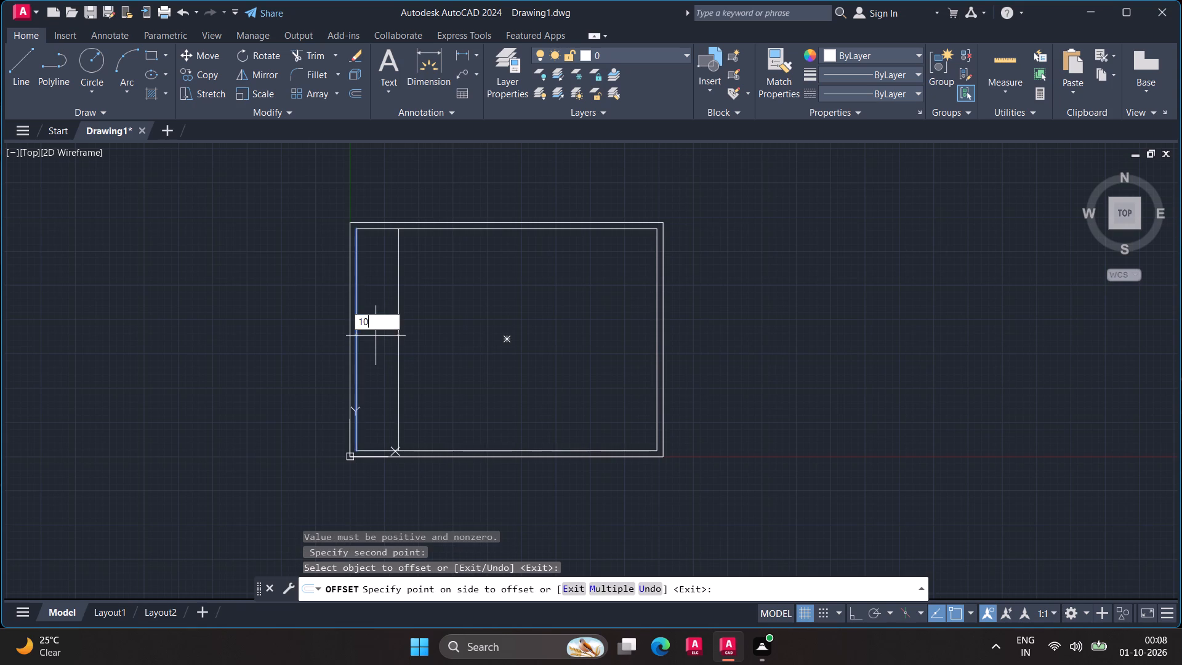
key(apostrophe)
key(Return)
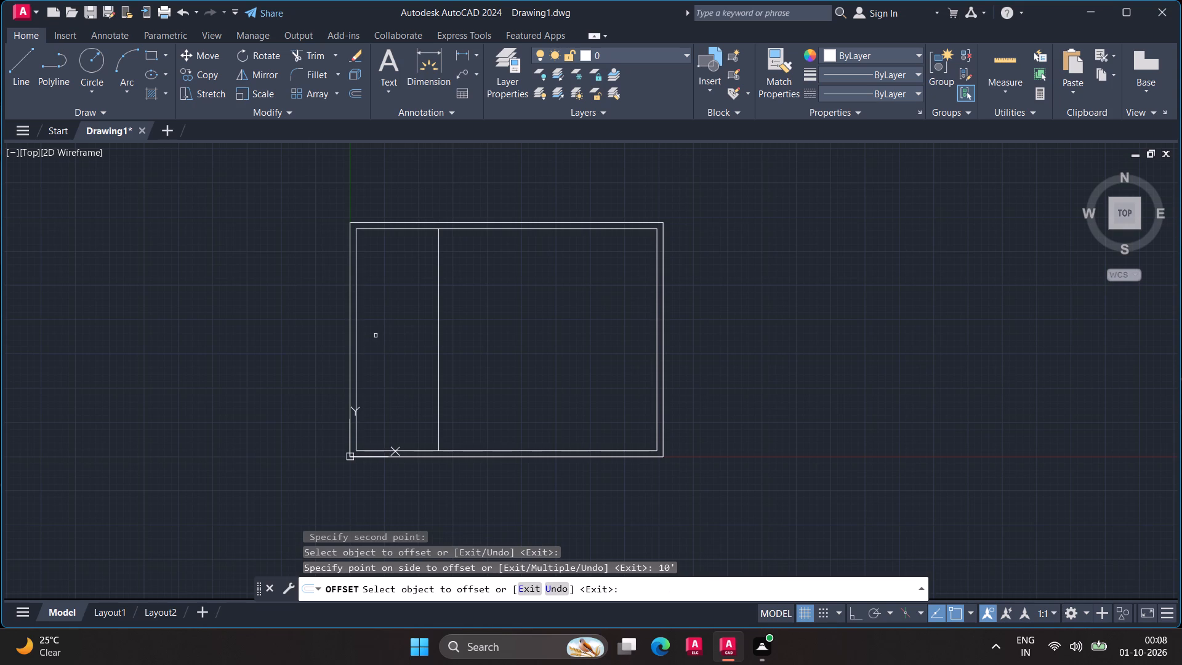
Offset the bottom inner wall line 10' upward into the plan.
click(416, 450)
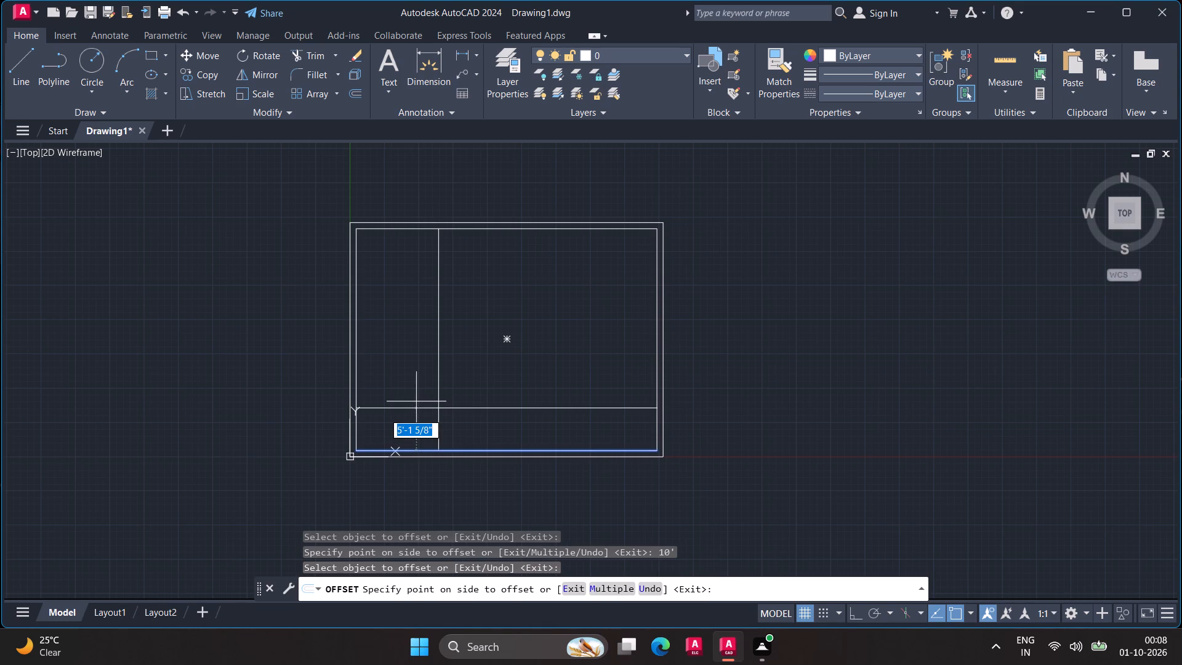
text(10')
key(Return)
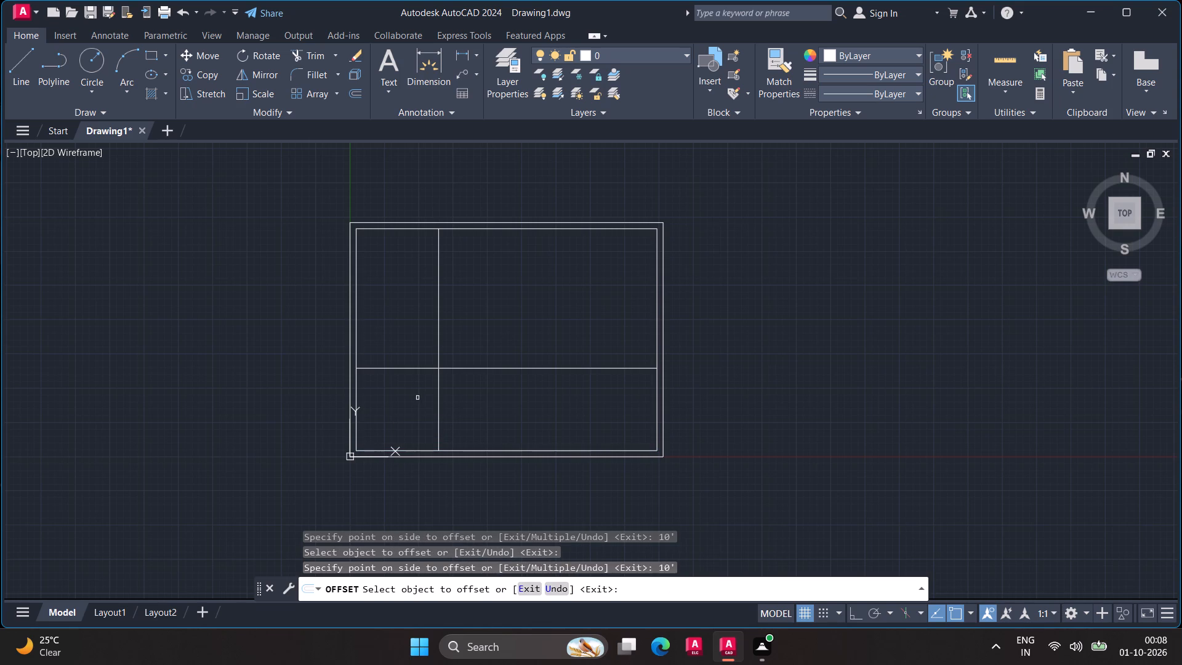
Measure the lower-left room enclosed by the two offset lines with the quick measuring mode.
middle_drag(424, 388, 550, 332)
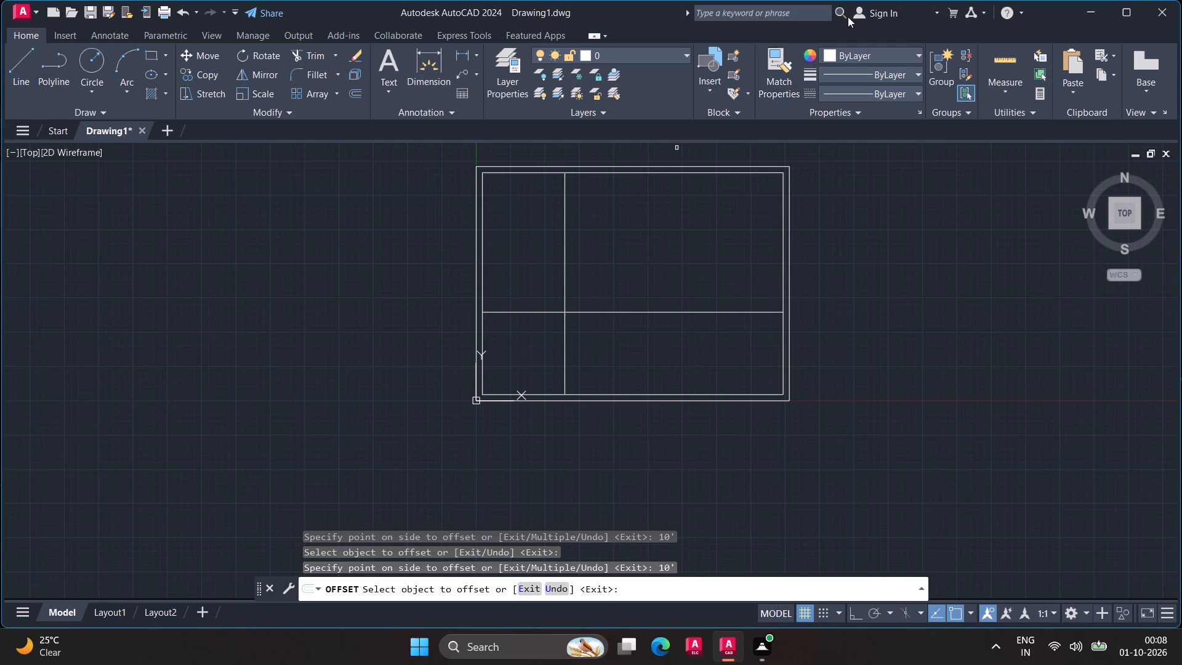
click(1002, 54)
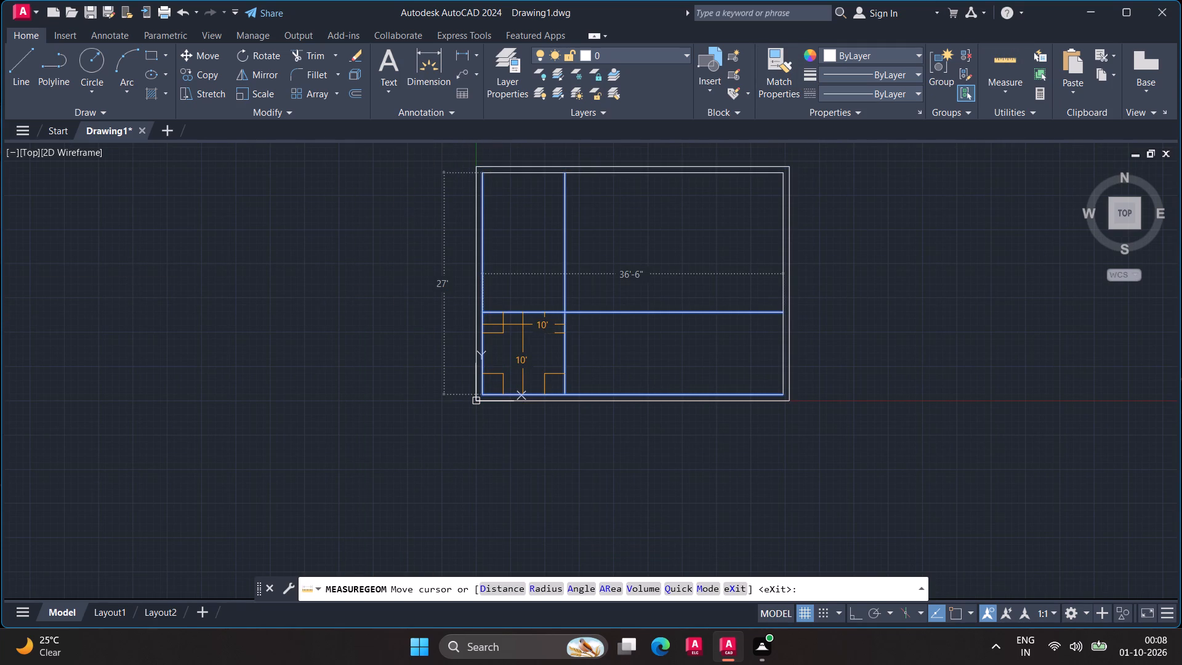
key(Escape)
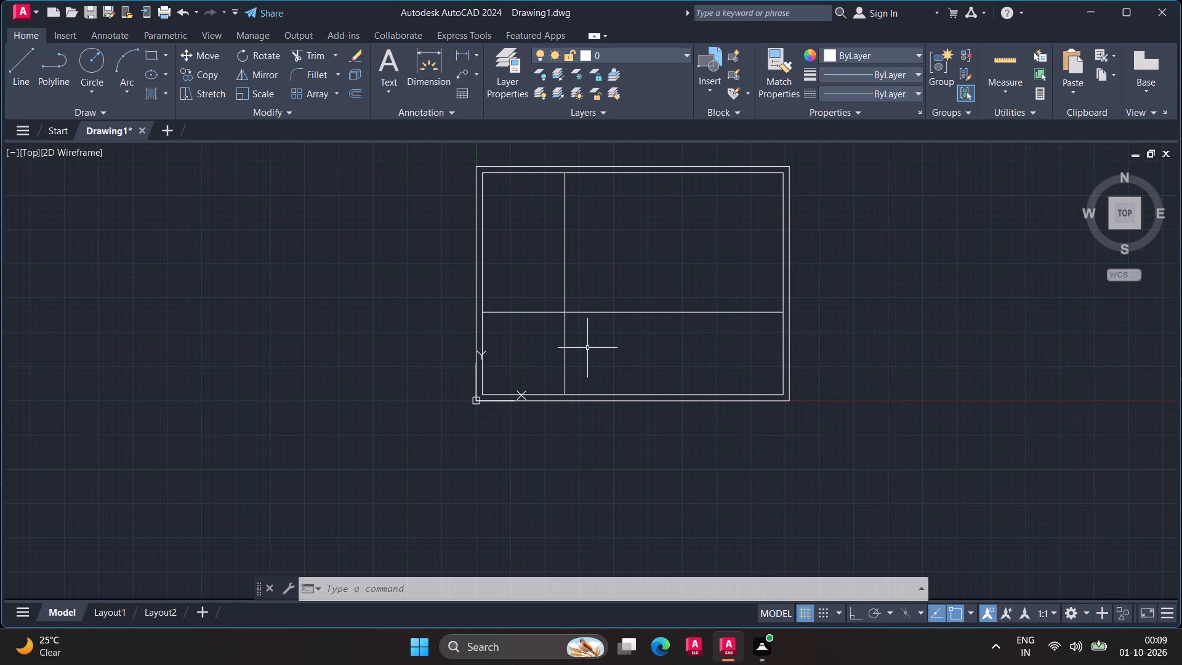
key(Escape)
Trim away the part of the horizontal partition line to the right of the vertical partition.
text(tr)
key(Return)
drag(615, 307, 617, 327)
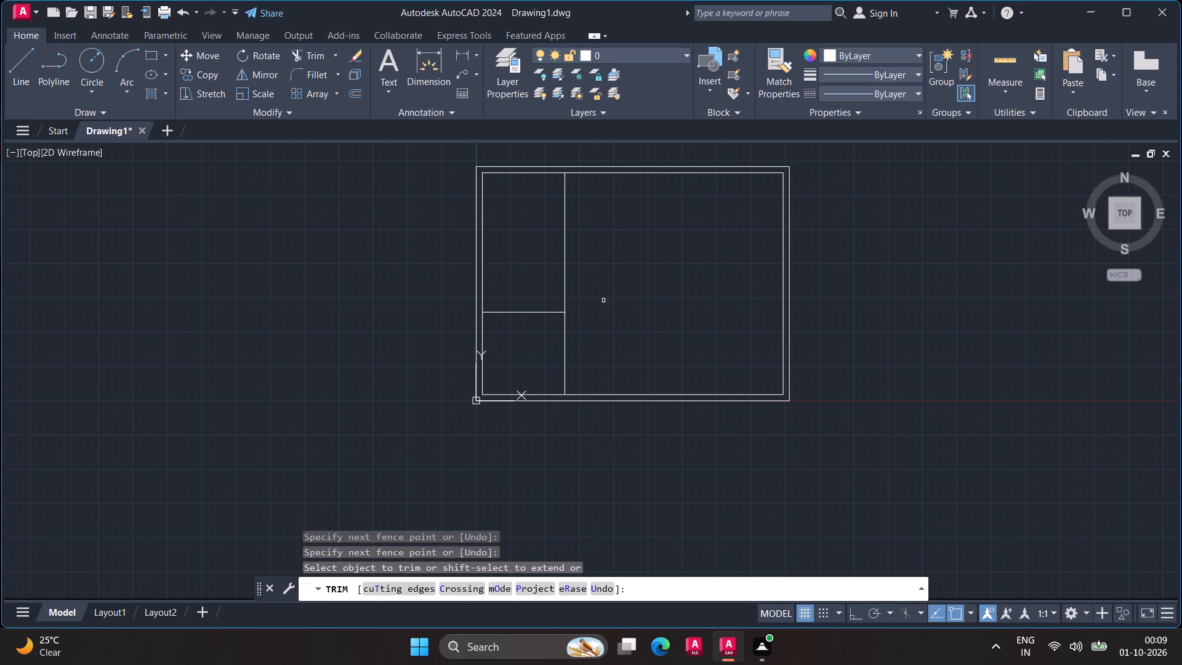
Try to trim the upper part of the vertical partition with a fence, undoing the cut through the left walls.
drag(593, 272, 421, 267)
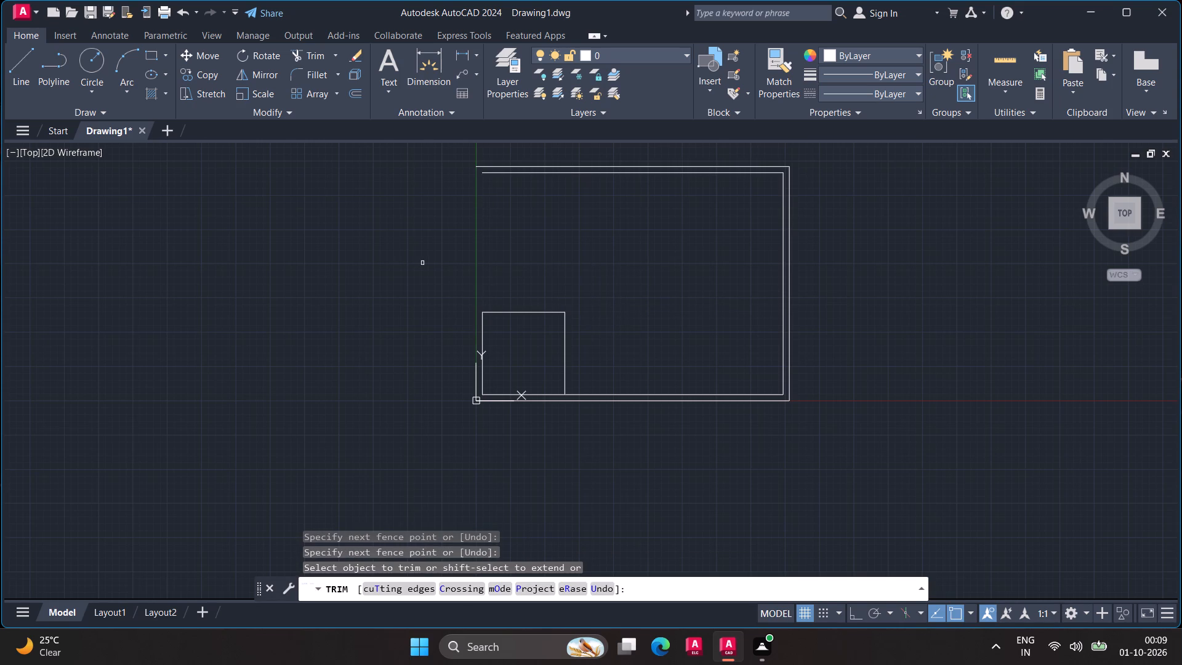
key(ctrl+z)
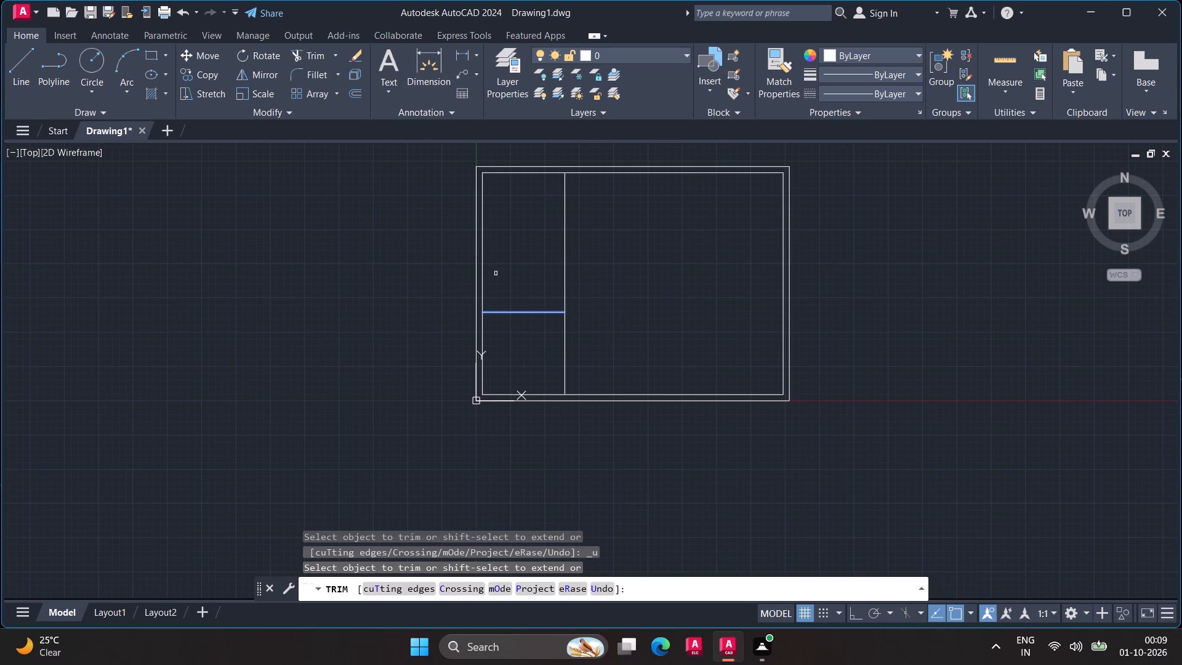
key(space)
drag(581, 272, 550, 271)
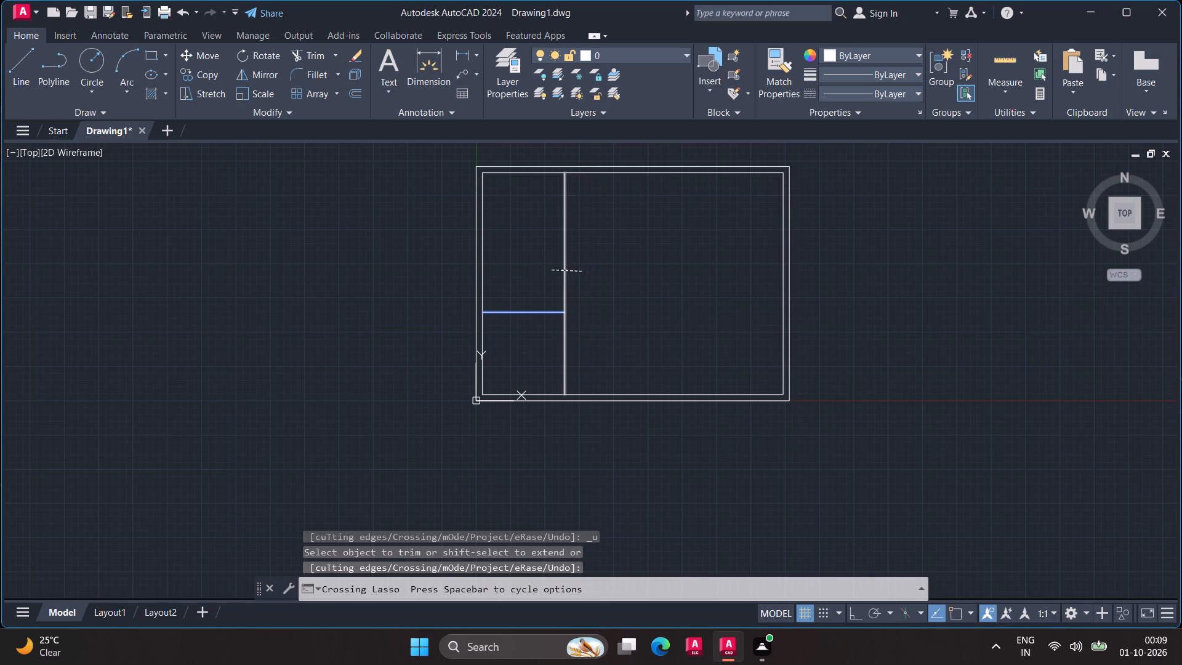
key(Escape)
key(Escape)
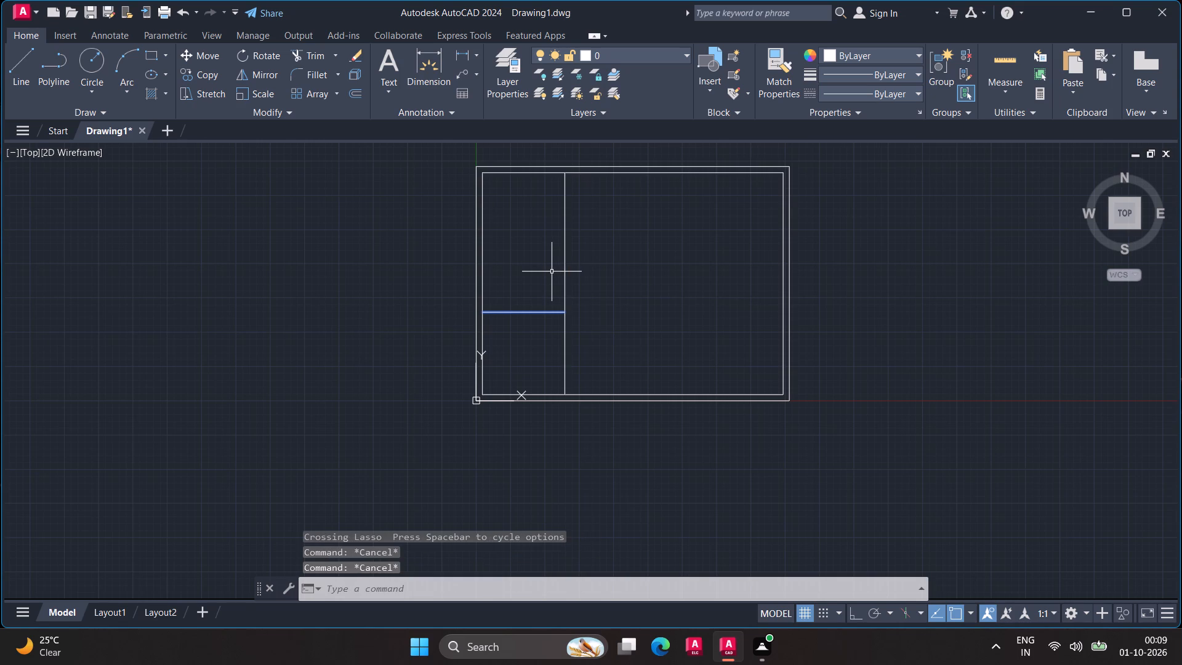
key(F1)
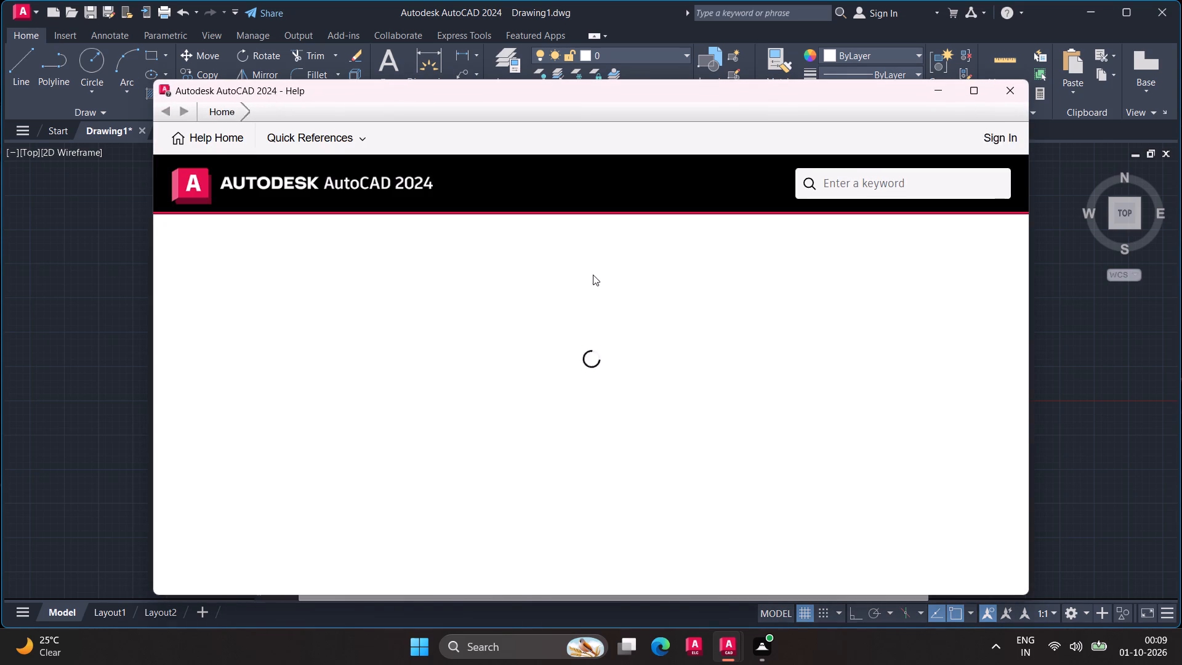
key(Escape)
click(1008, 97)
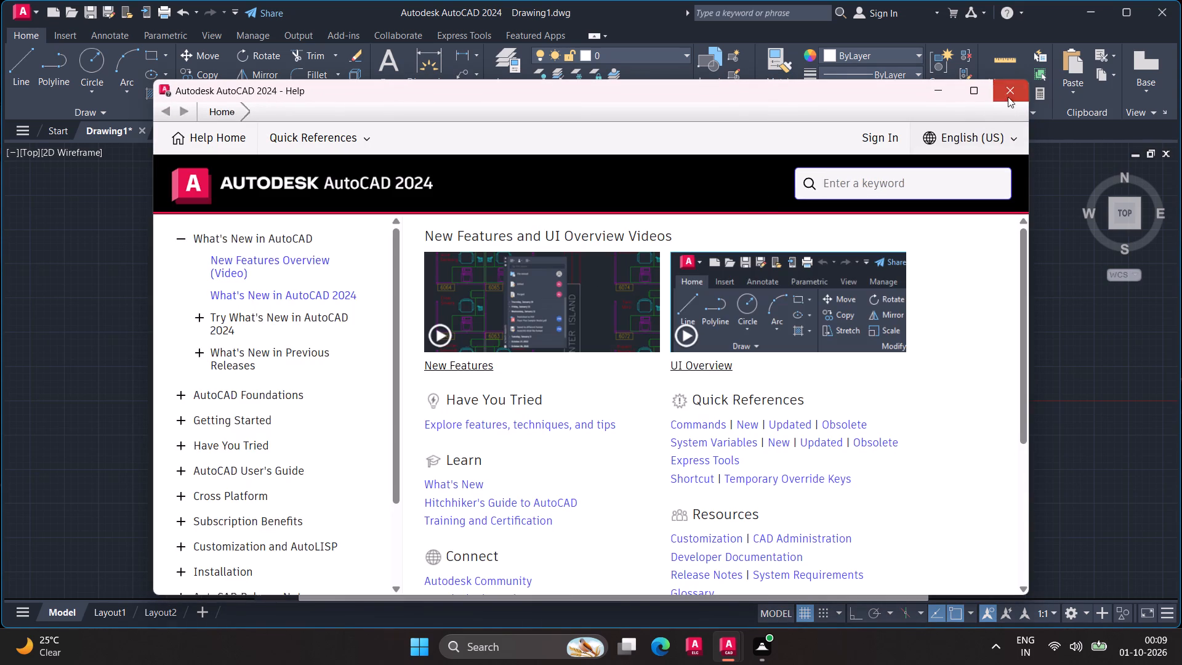
Trim away the part of the vertical partition line above the horizontal partition, leaving the lower-left room closed.
key(t)
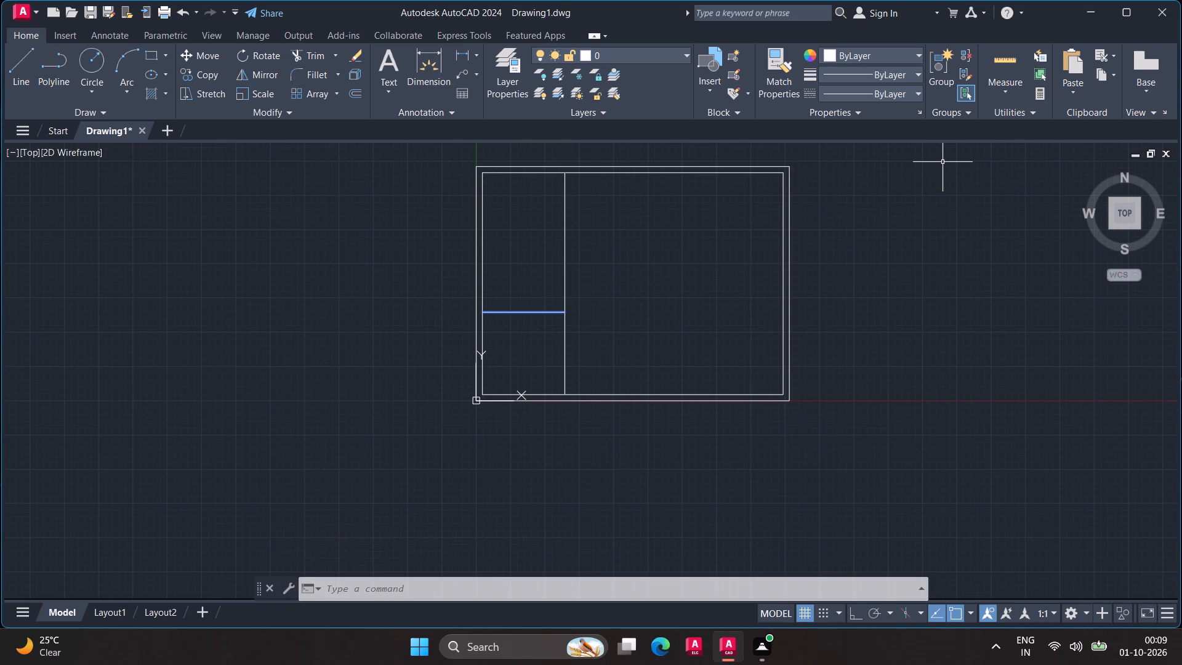
key(r)
key(Return)
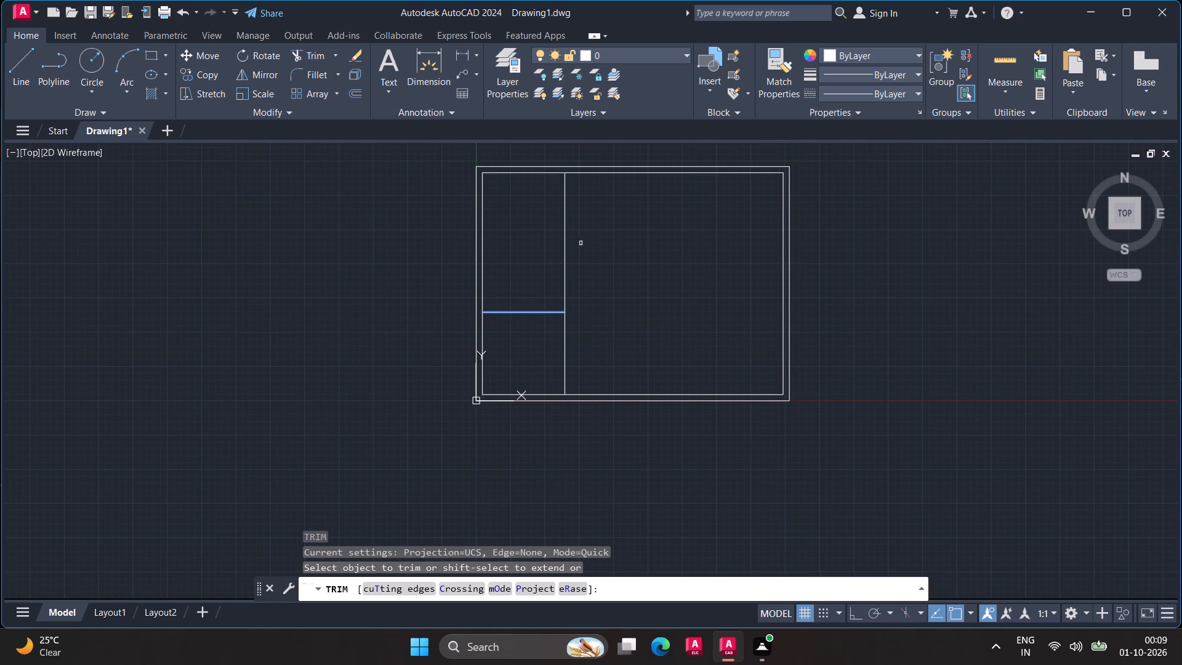
click(565, 242)
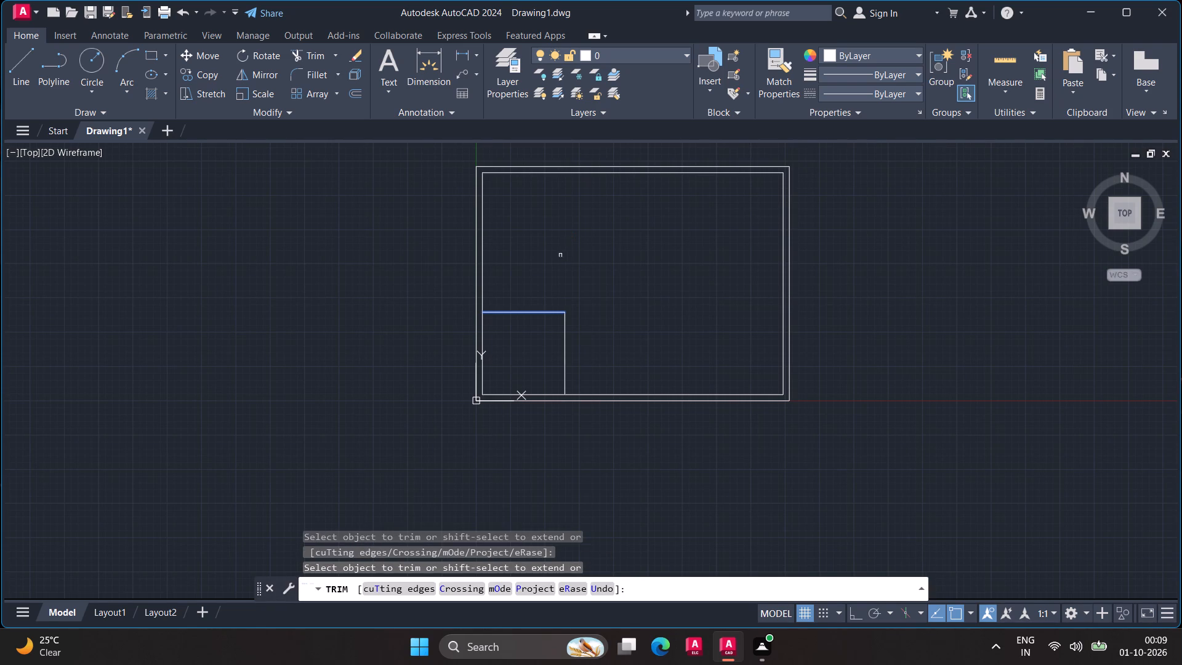
key(Escape)
key(Escape)
key(Escape)
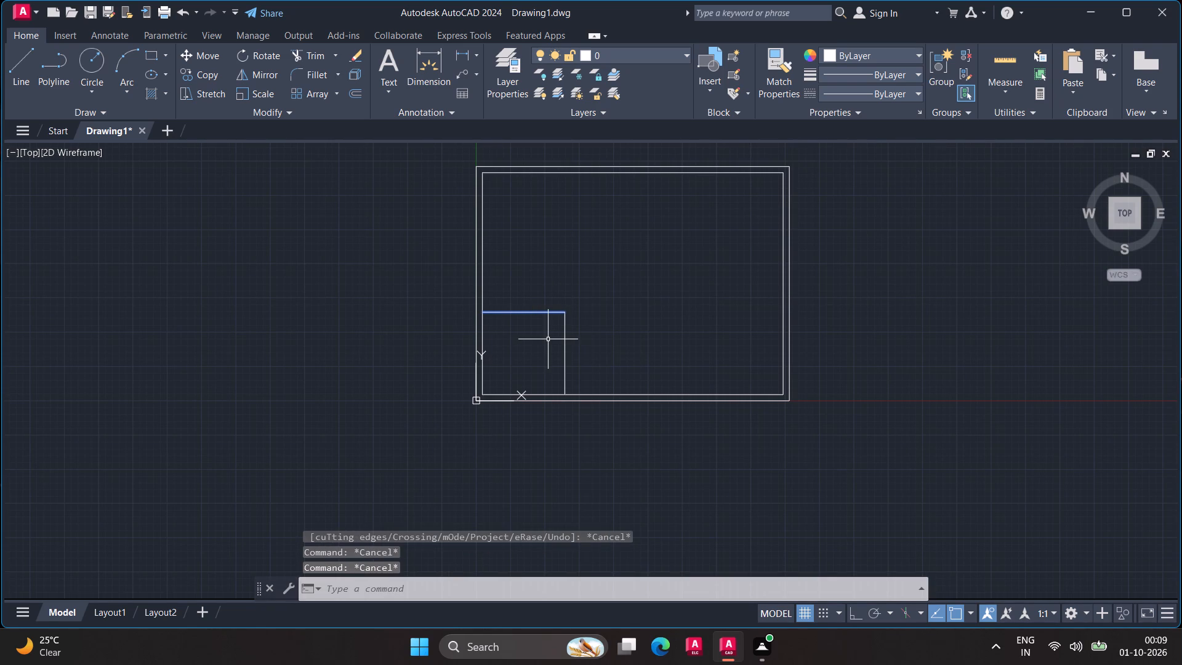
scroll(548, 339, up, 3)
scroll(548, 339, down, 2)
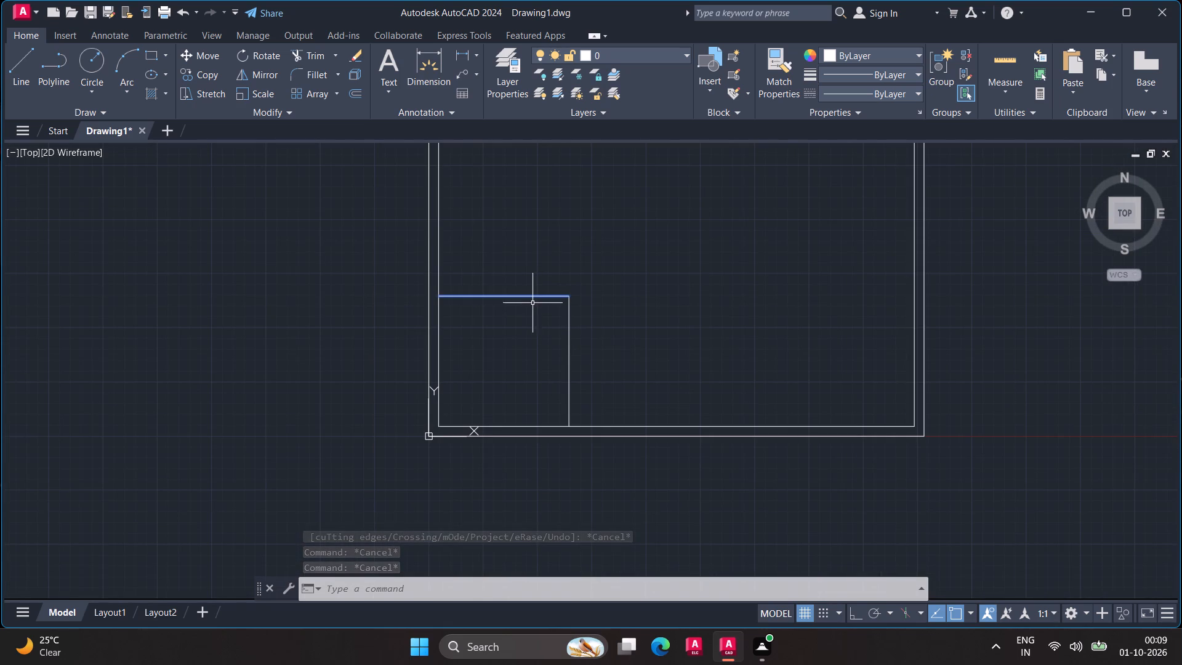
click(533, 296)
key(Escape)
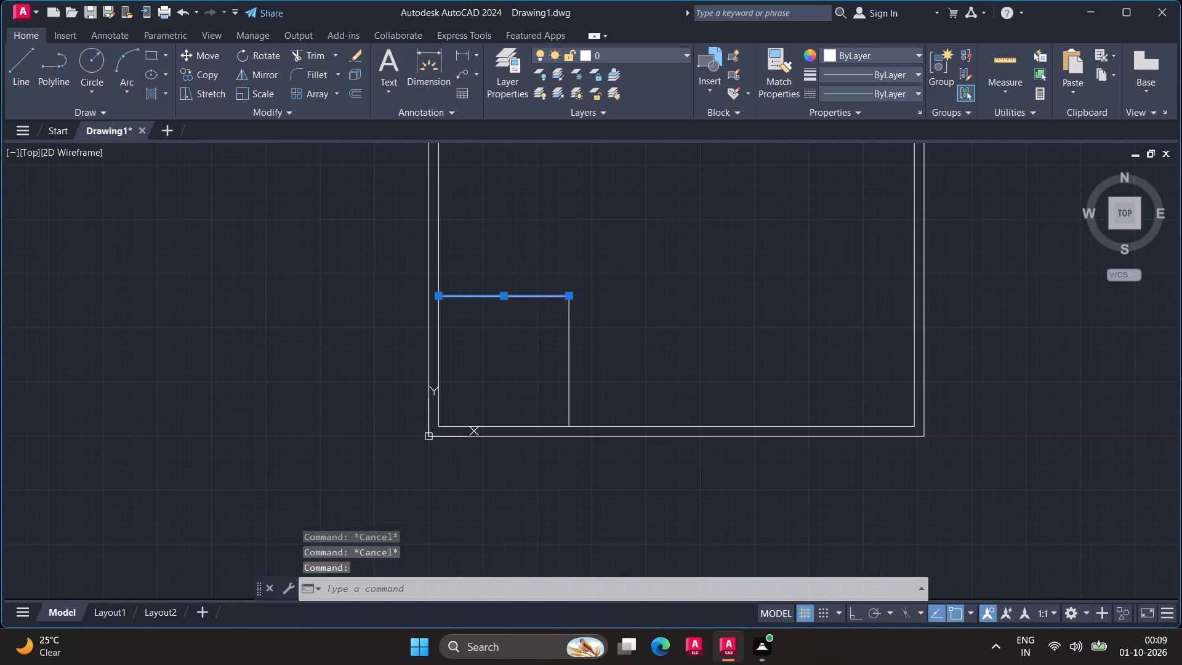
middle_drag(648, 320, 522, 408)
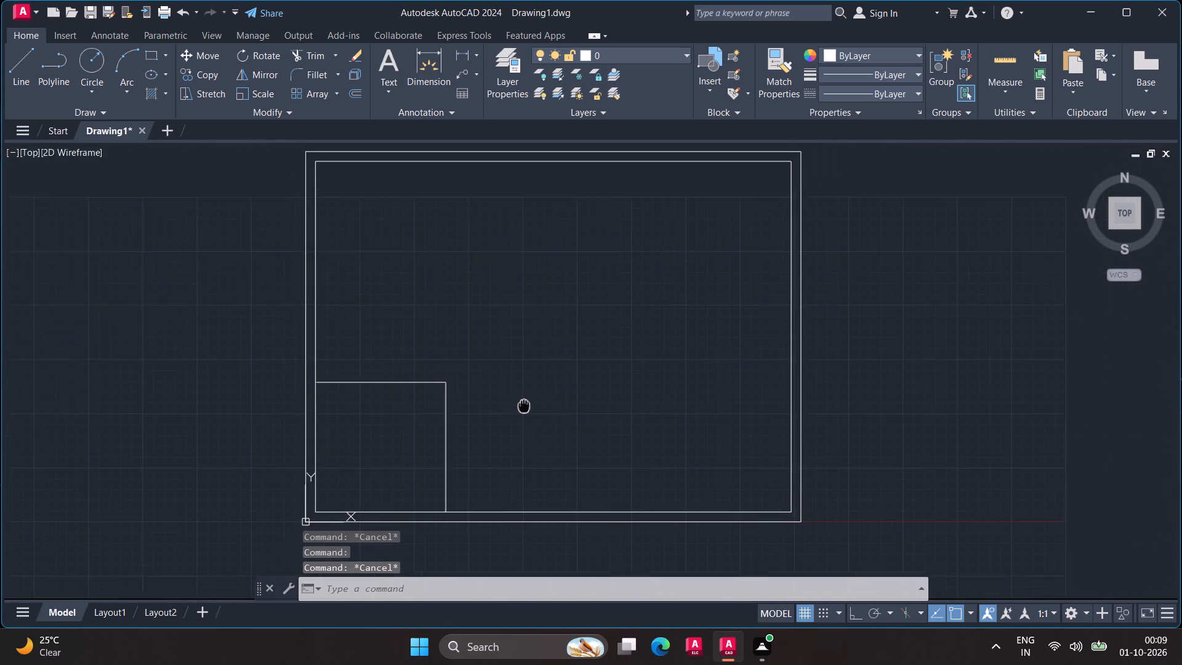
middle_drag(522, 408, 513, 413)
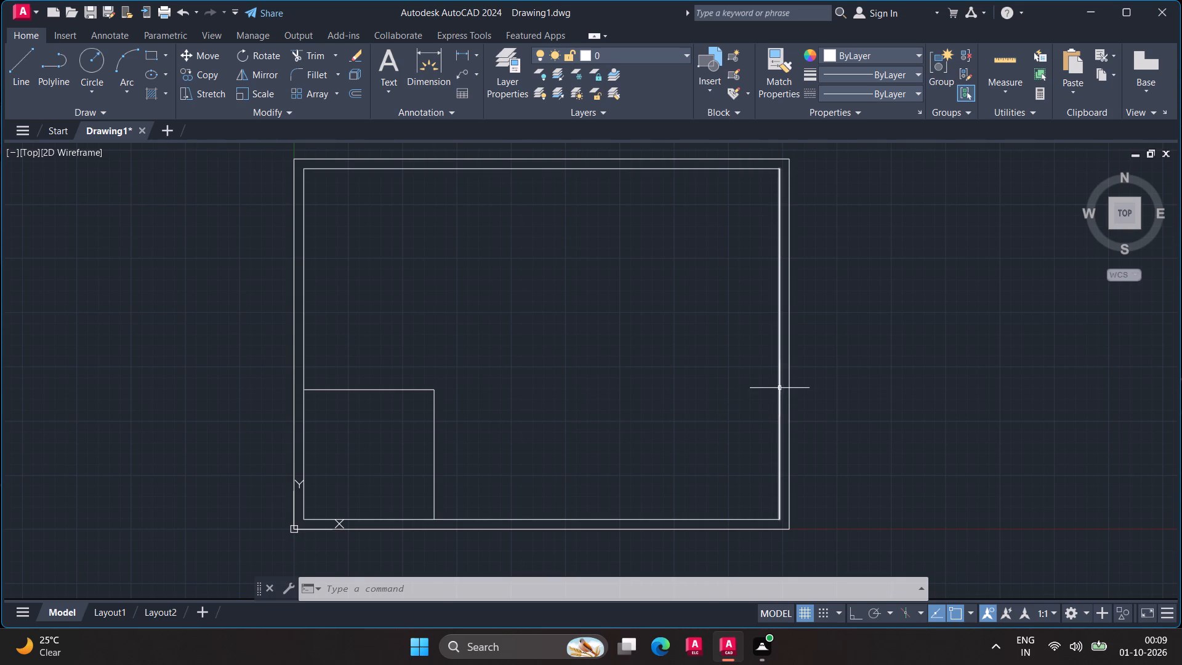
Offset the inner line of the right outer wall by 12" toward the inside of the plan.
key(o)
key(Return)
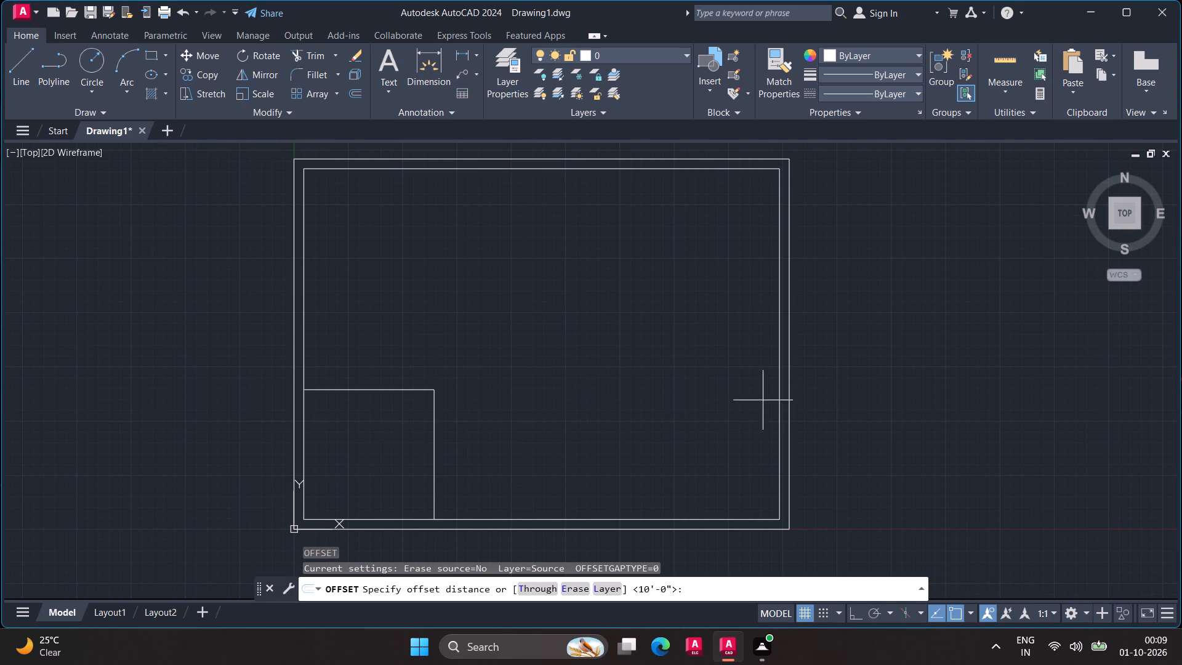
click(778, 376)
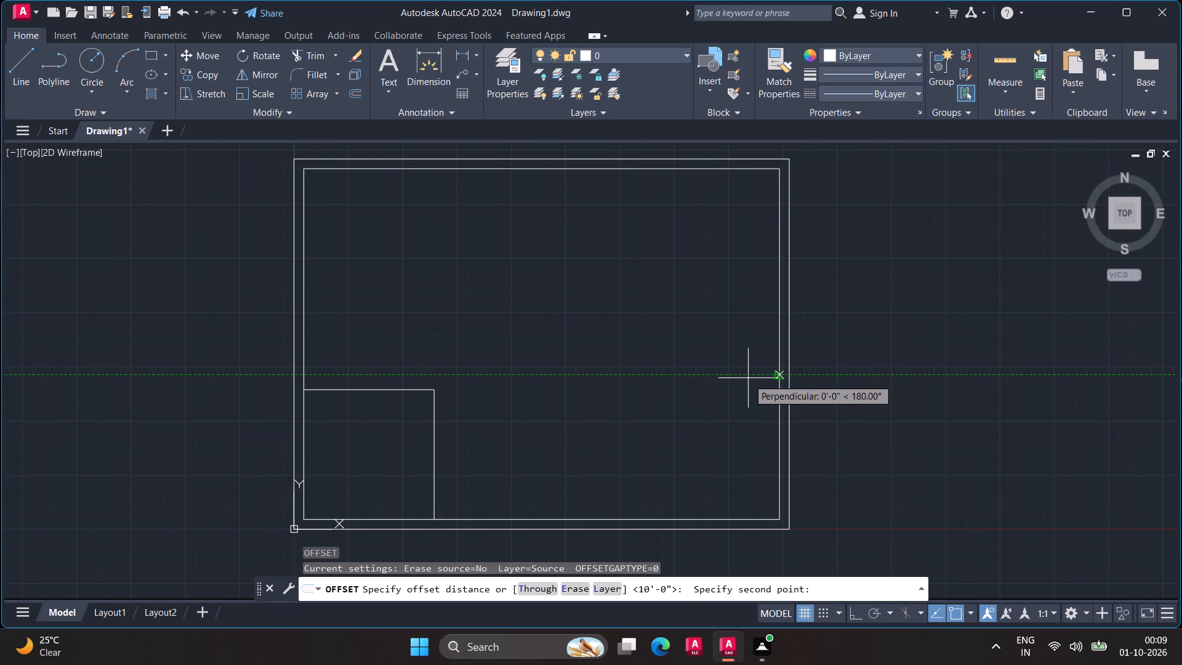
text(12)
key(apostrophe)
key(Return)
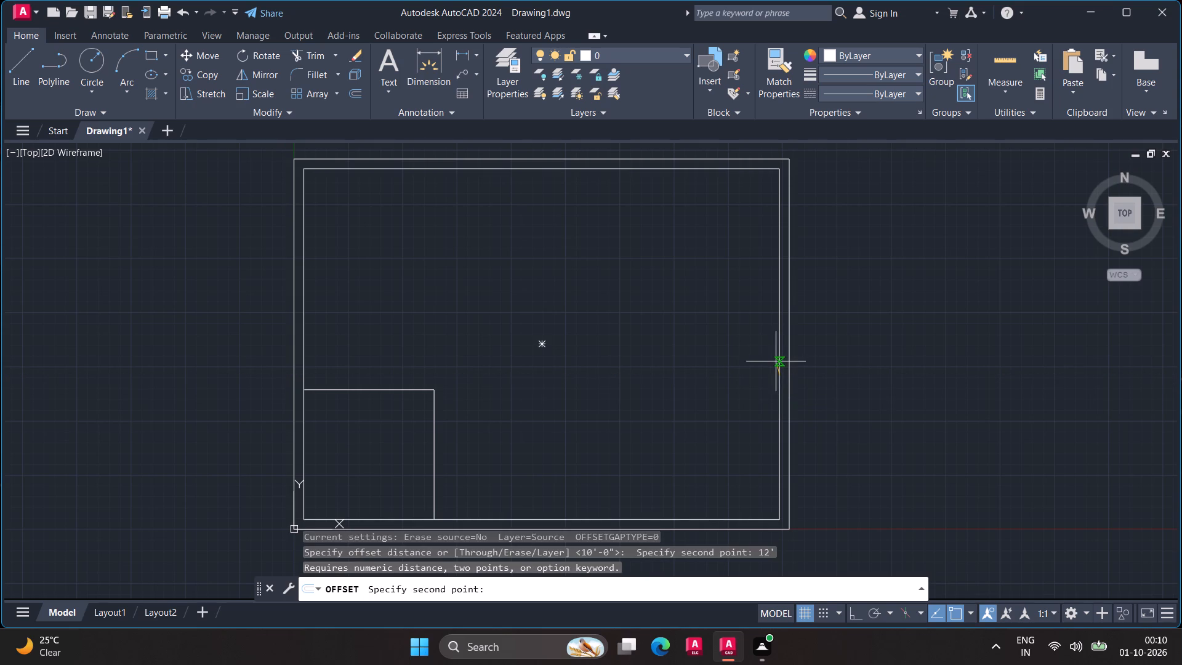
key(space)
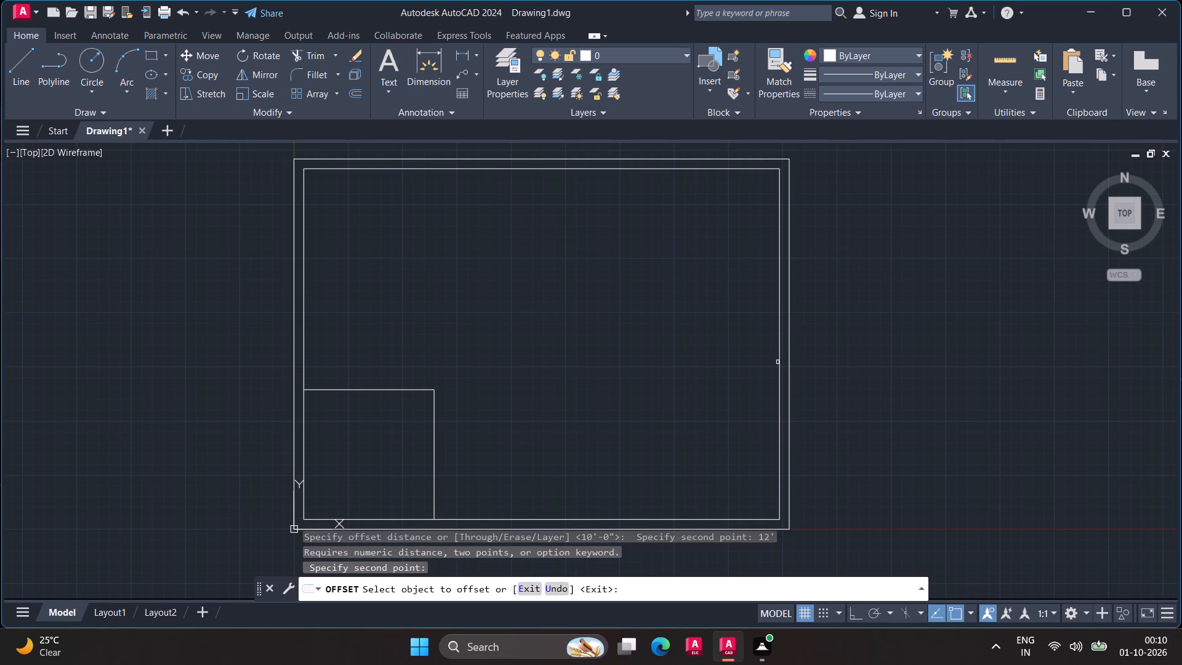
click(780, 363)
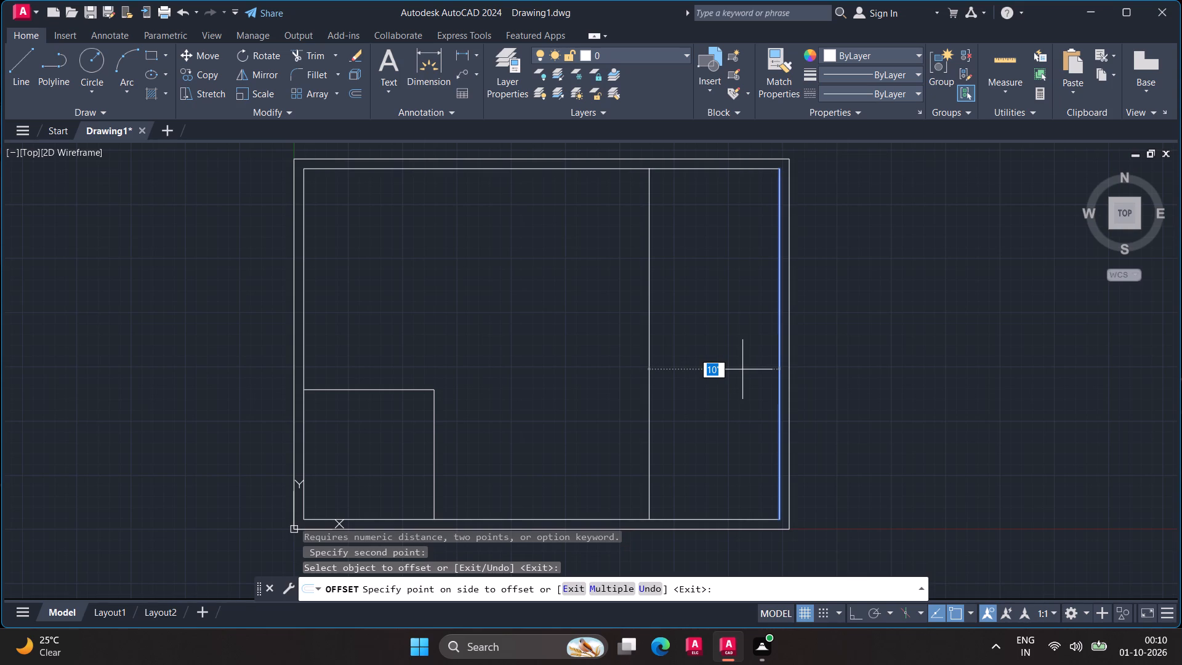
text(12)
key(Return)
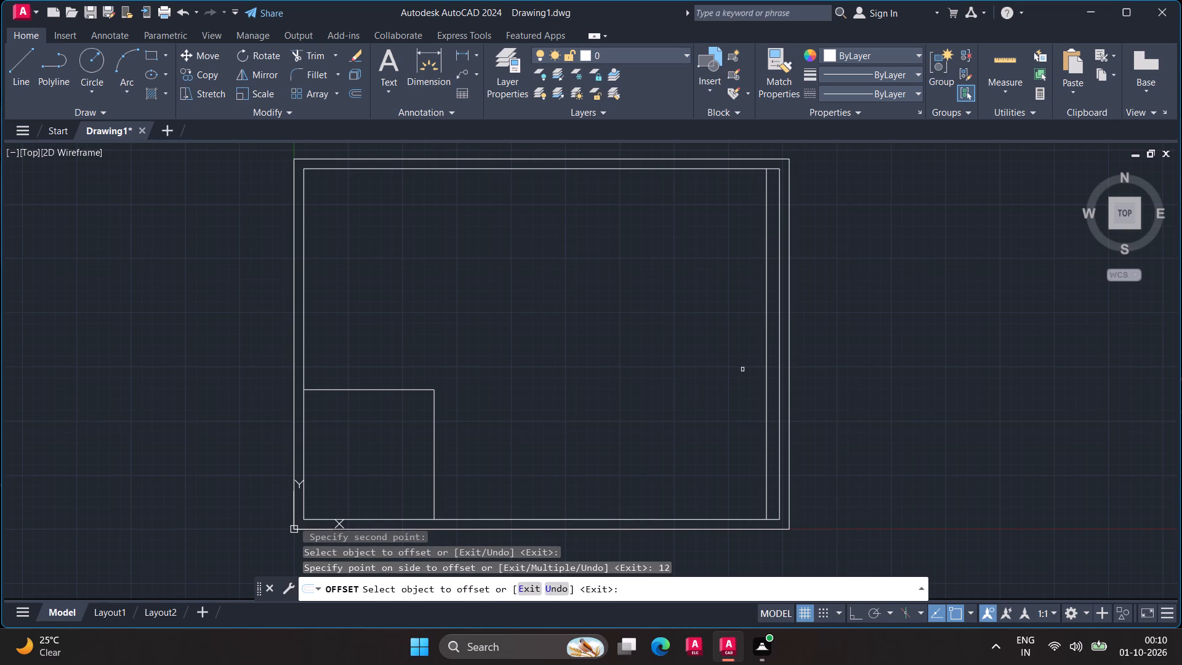
Offset the inner line of the right outer wall 12' to the left as a vertical partition line.
click(781, 352)
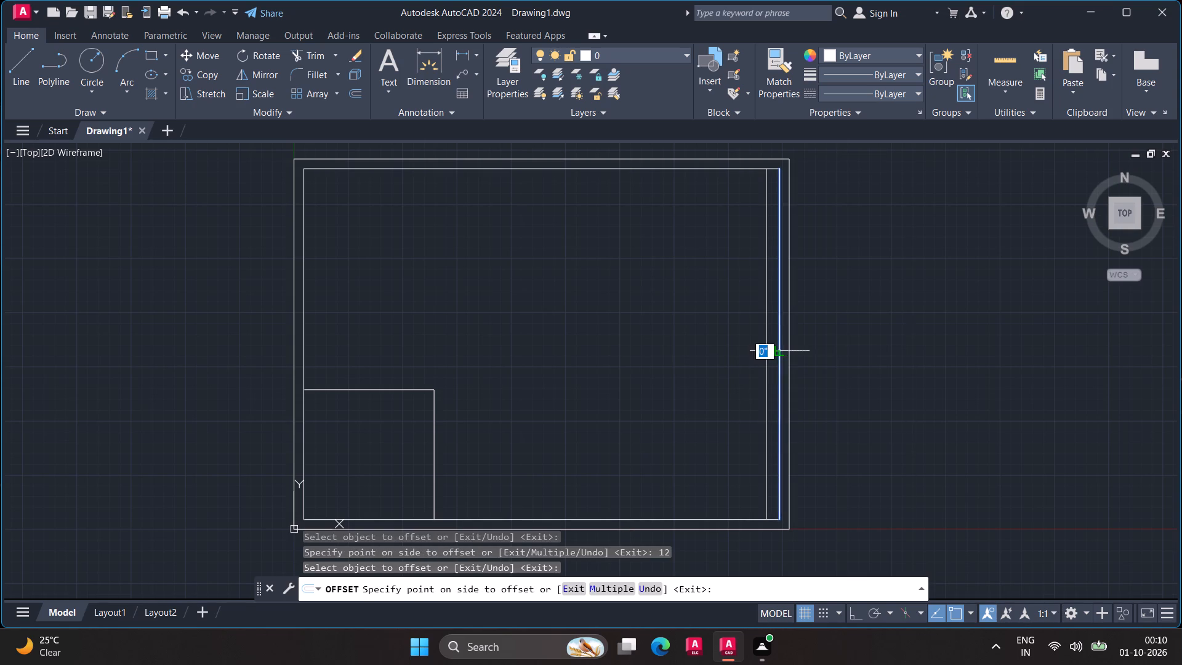
key(1)
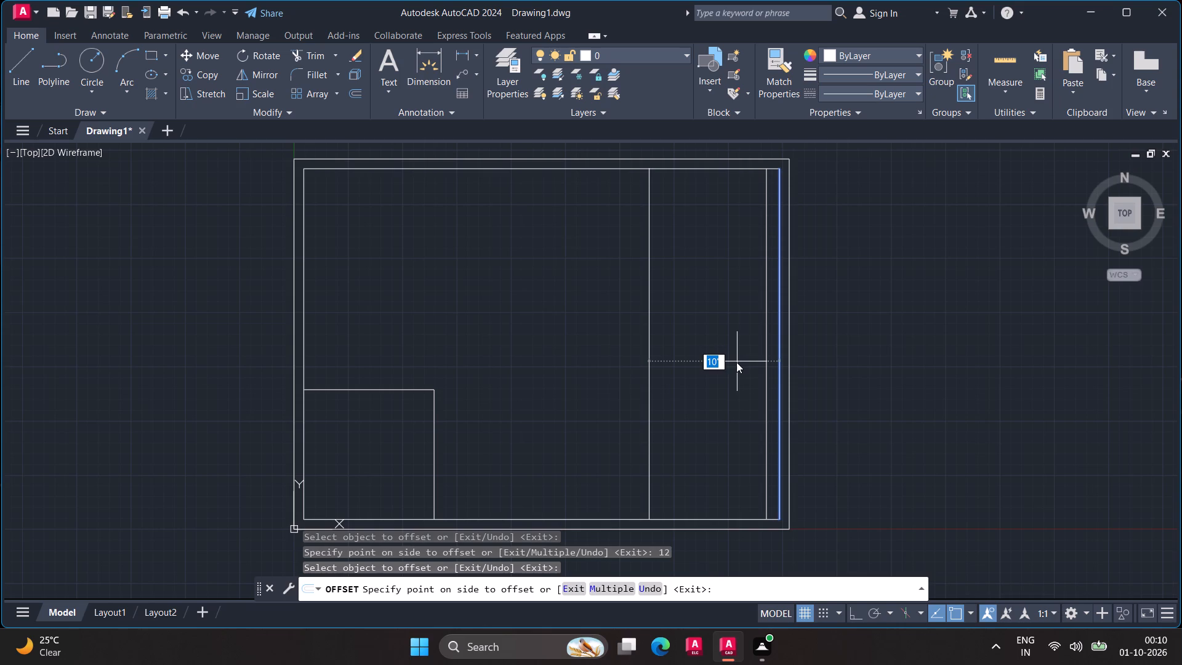
key(2)
key(apostrophe)
key(Return)
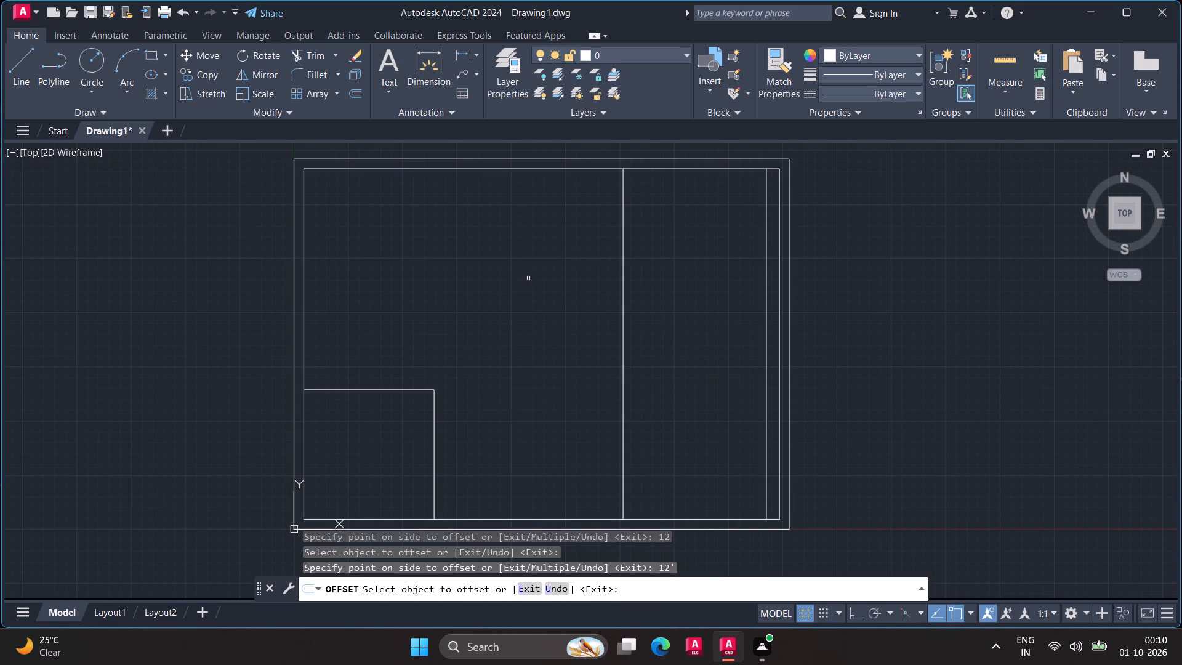
key(Escape)
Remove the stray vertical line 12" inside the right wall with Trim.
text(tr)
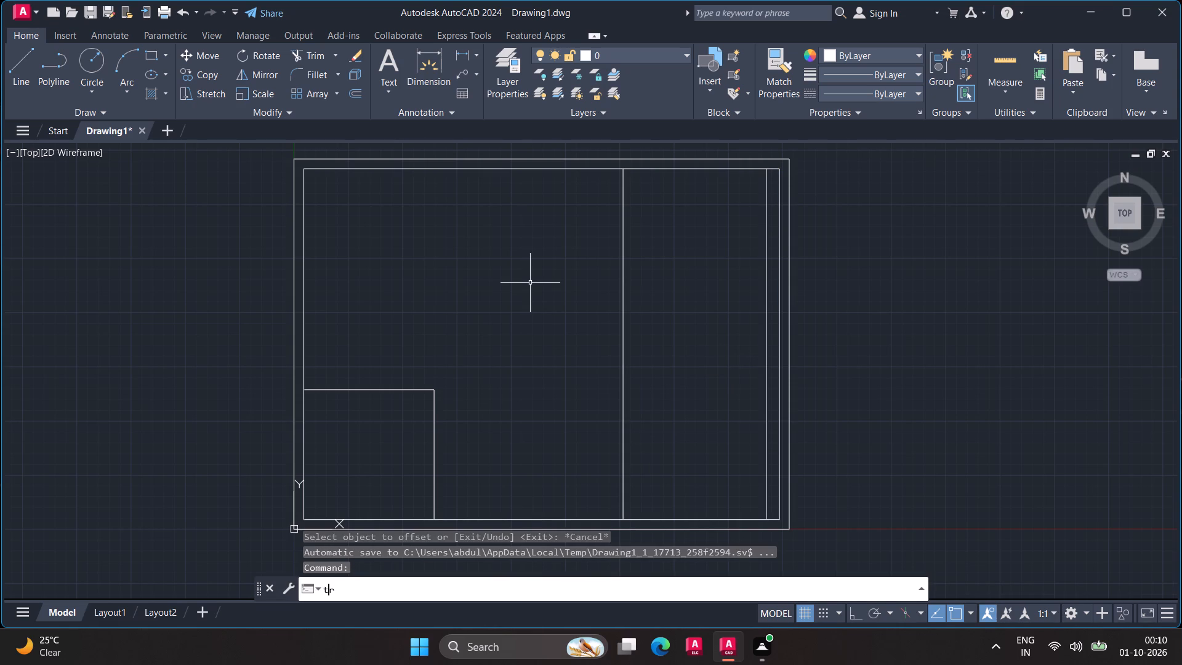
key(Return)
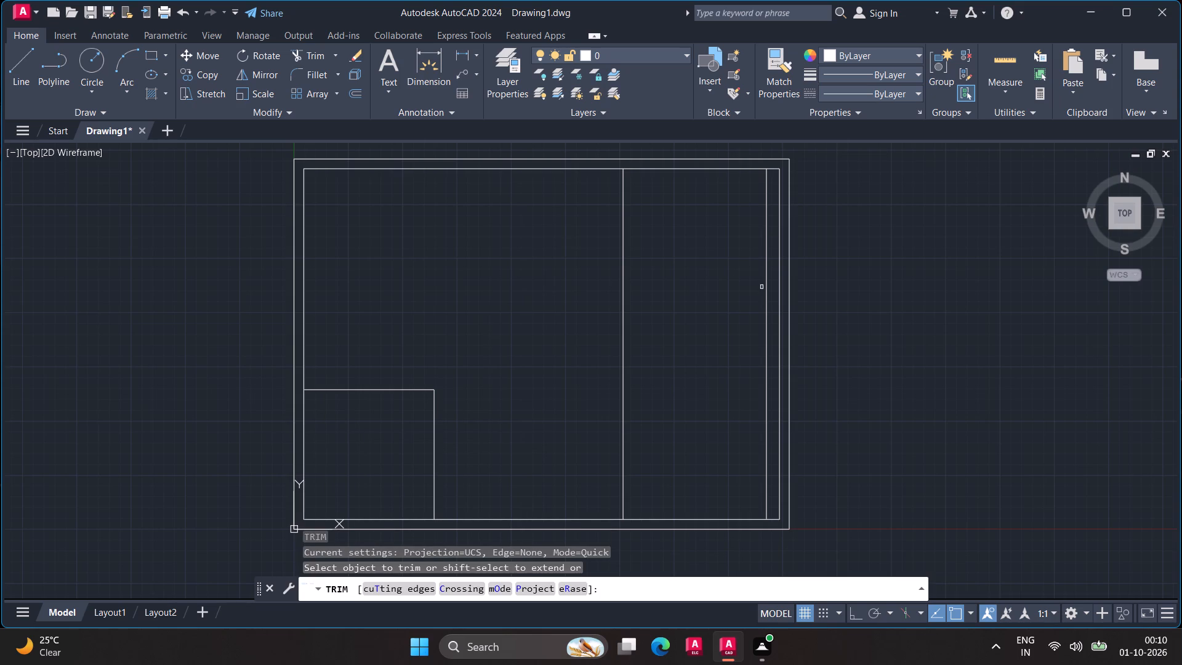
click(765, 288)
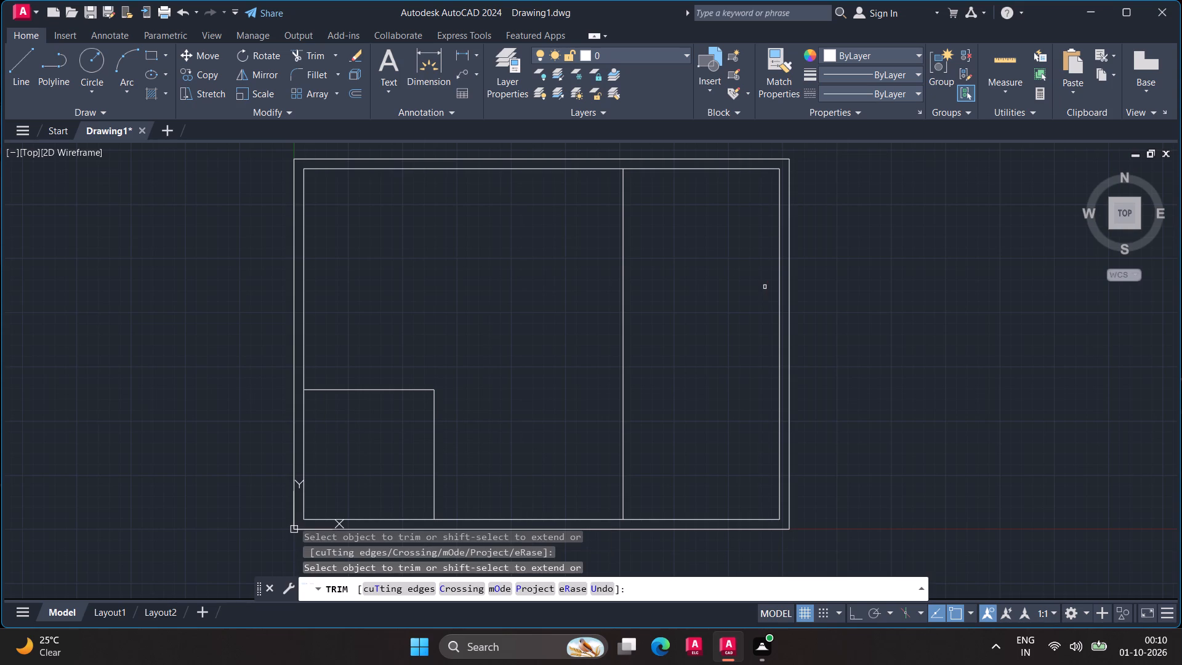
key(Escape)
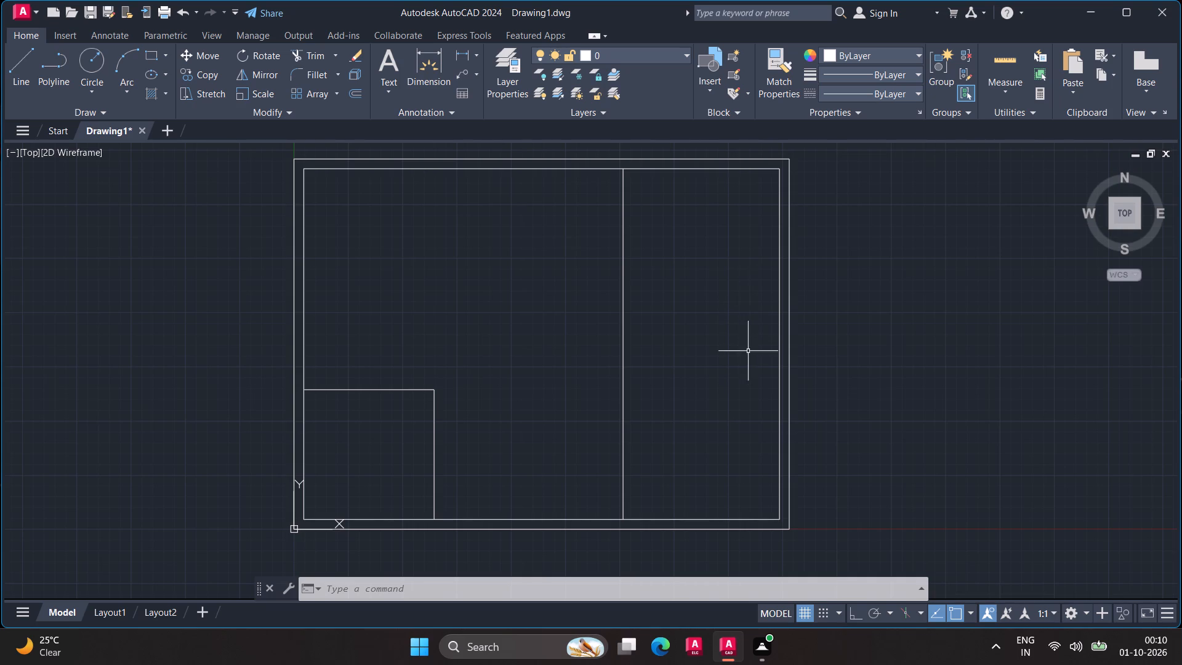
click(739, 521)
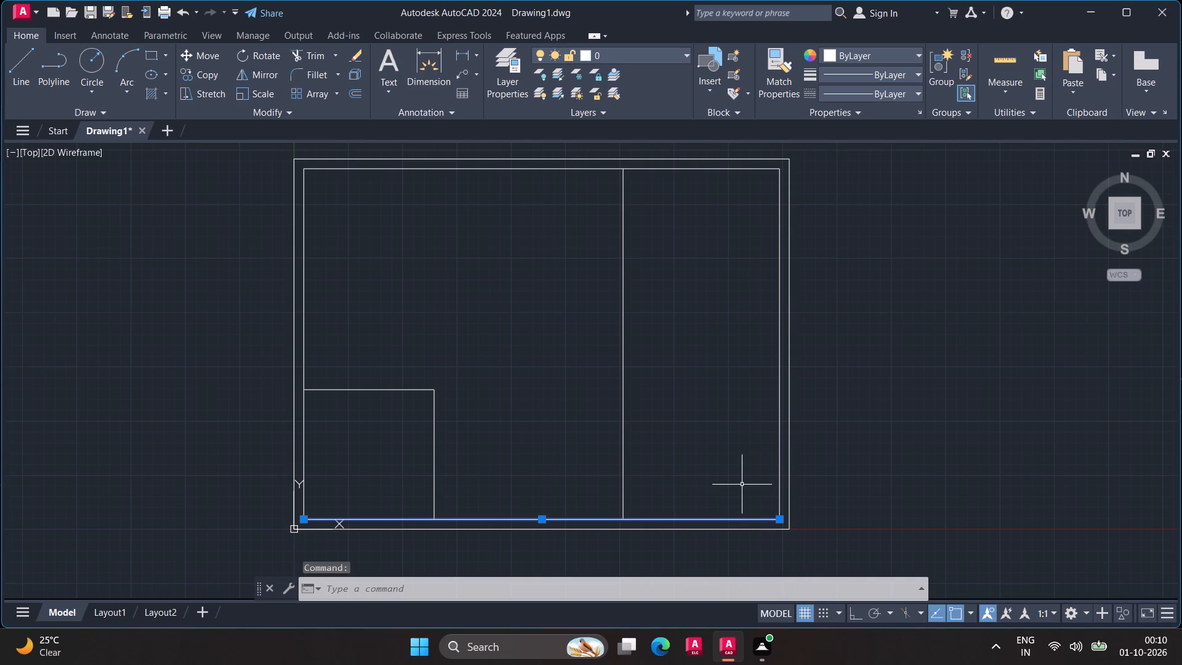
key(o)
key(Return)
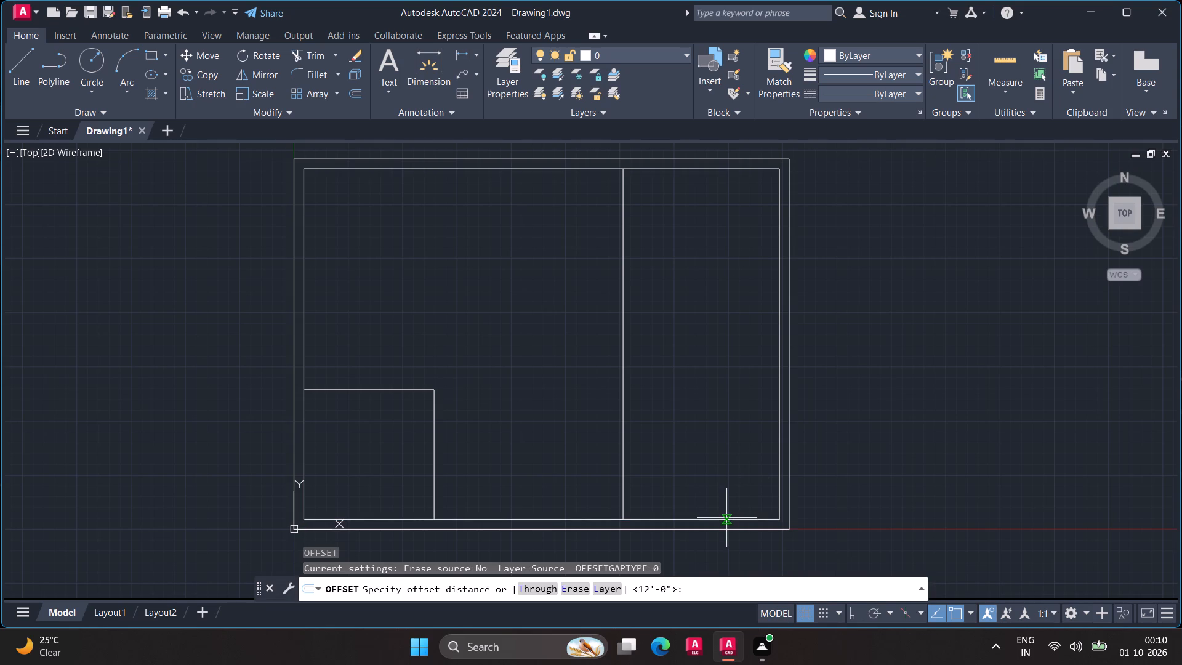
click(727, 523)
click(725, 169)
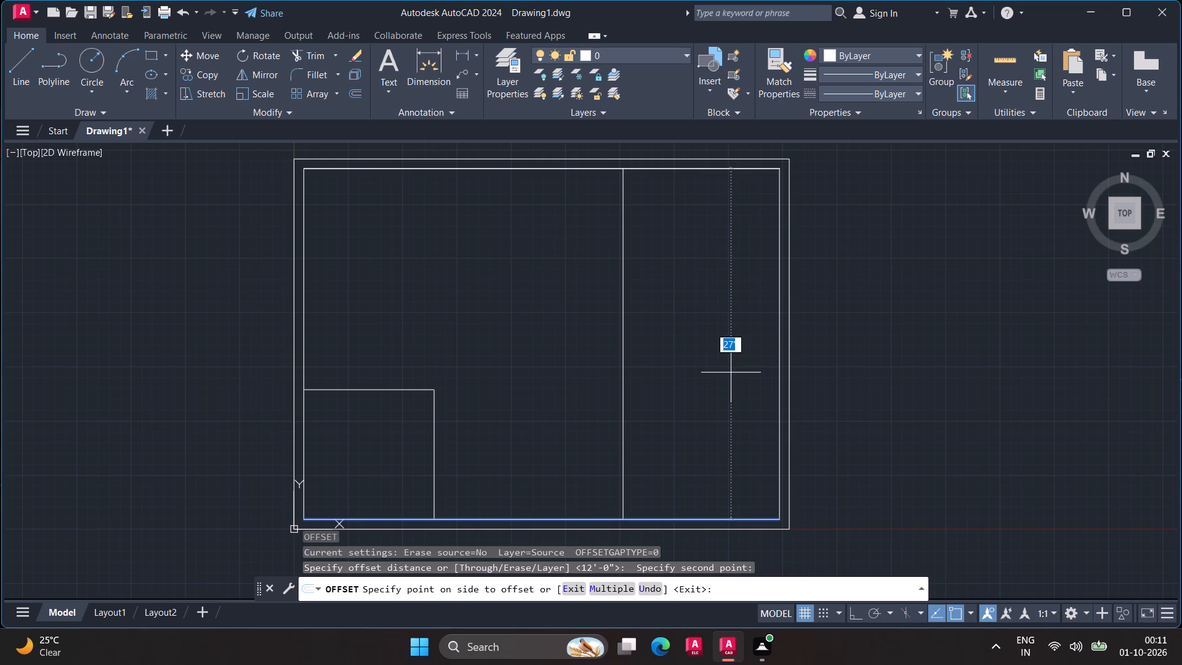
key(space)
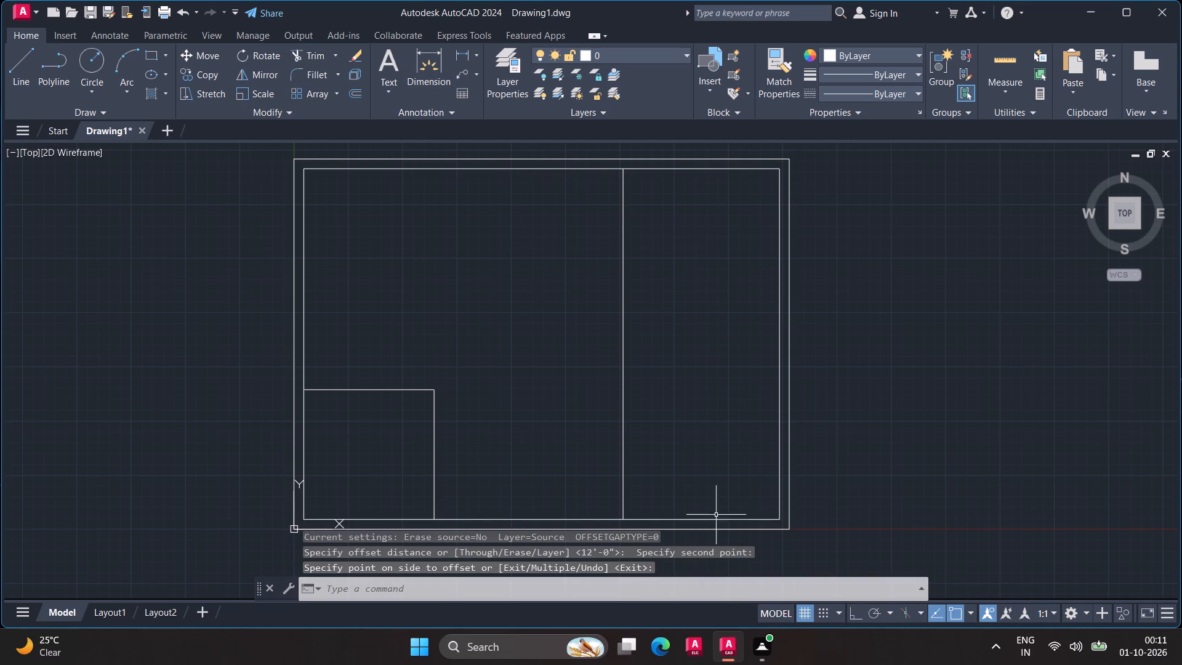
Offset the inner line of the bottom outer wall 10' upward as a horizontal partition line.
click(716, 520)
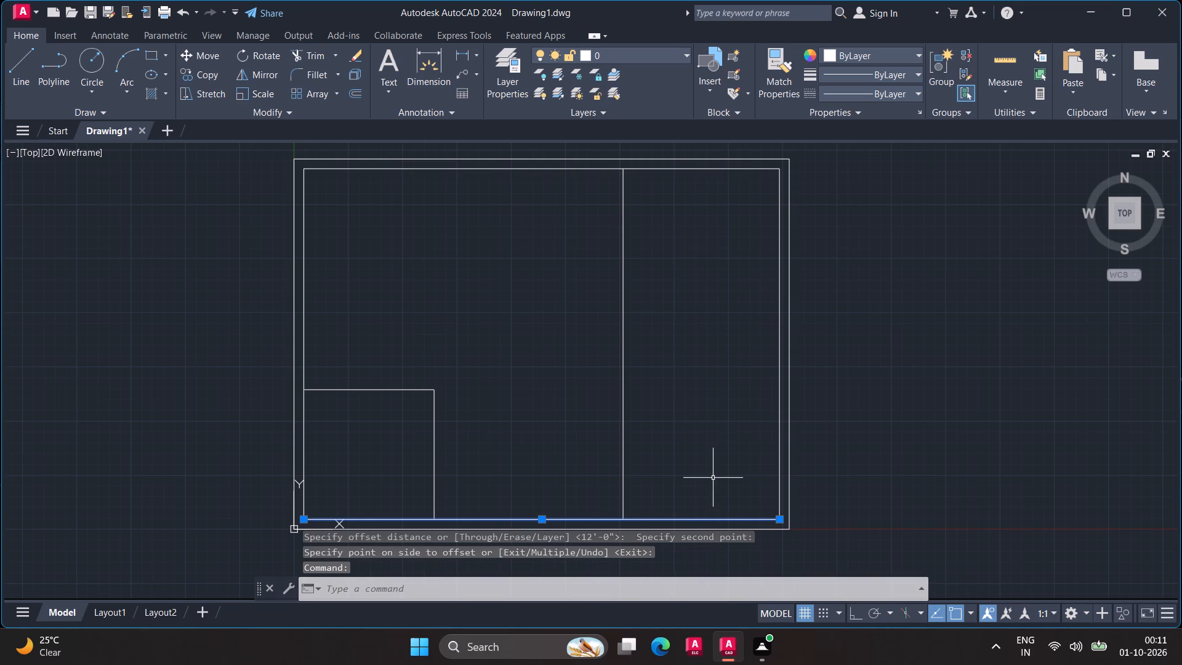
key(space)
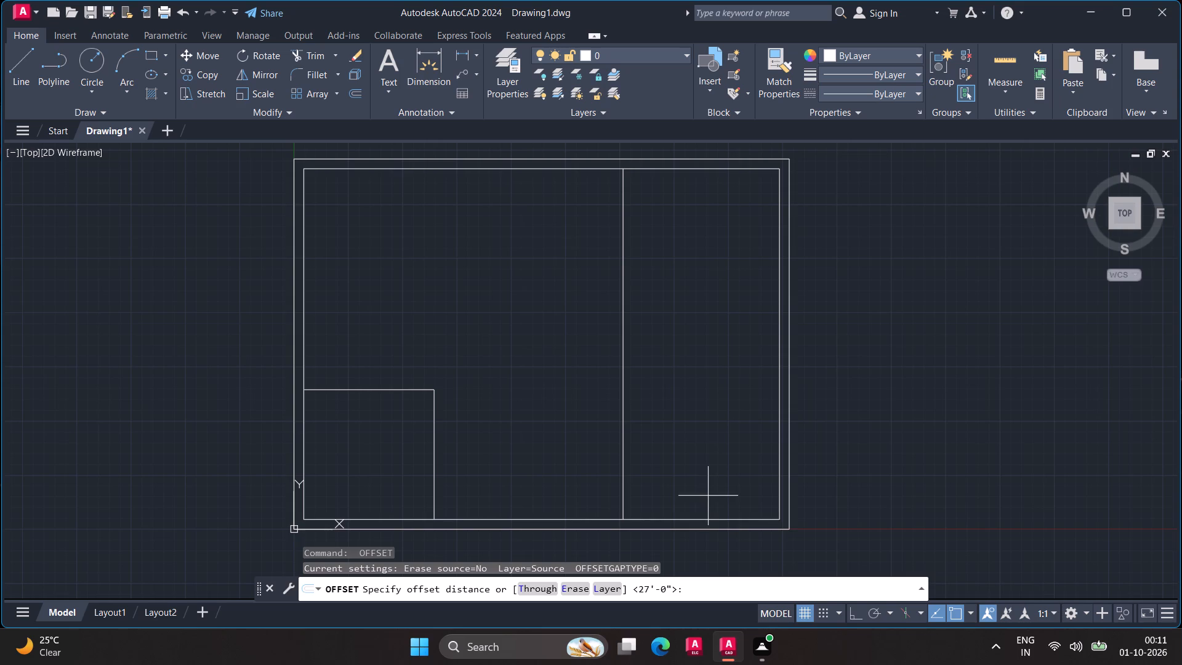
click(703, 521)
text(10)
key(apostrophe)
key(Return)
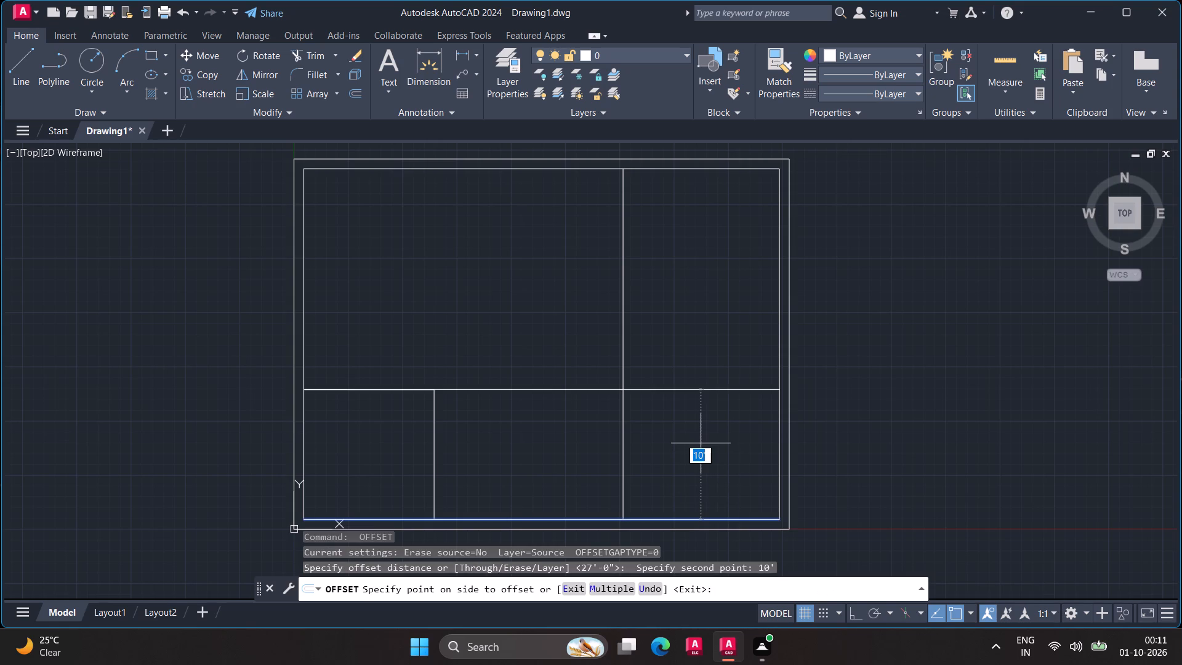
click(701, 444)
click(701, 363)
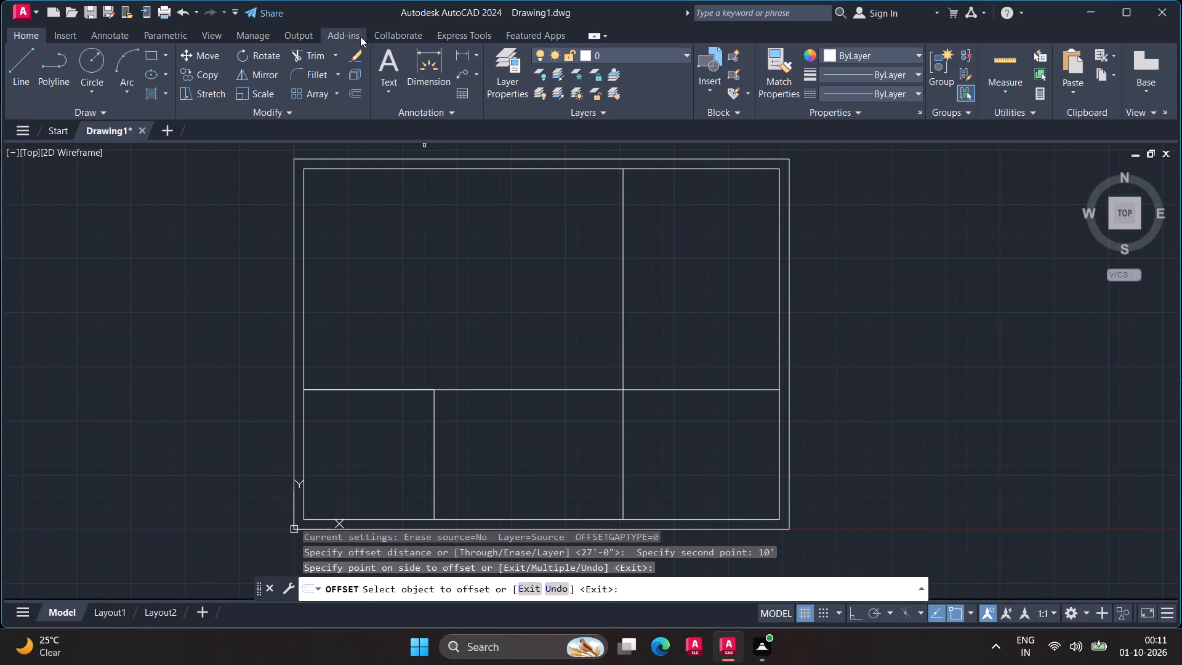
Trim the horizontal line left of the right-hand partition and the partition above it, leaving the lower-right room closed.
click(307, 54)
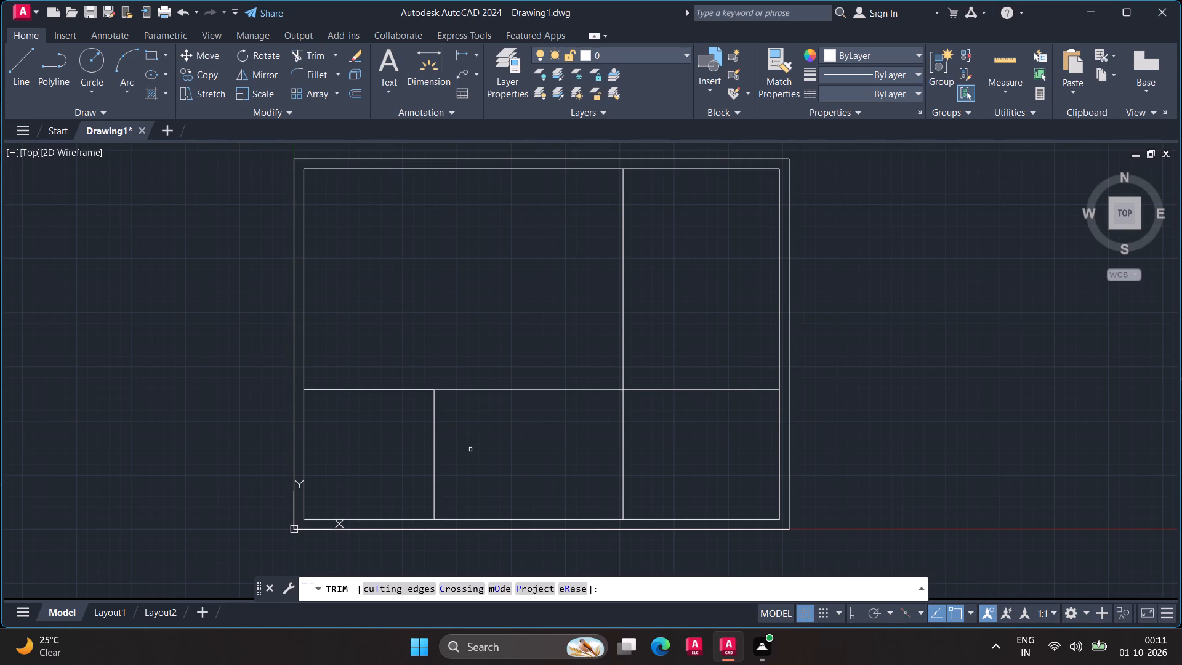
click(468, 390)
click(416, 390)
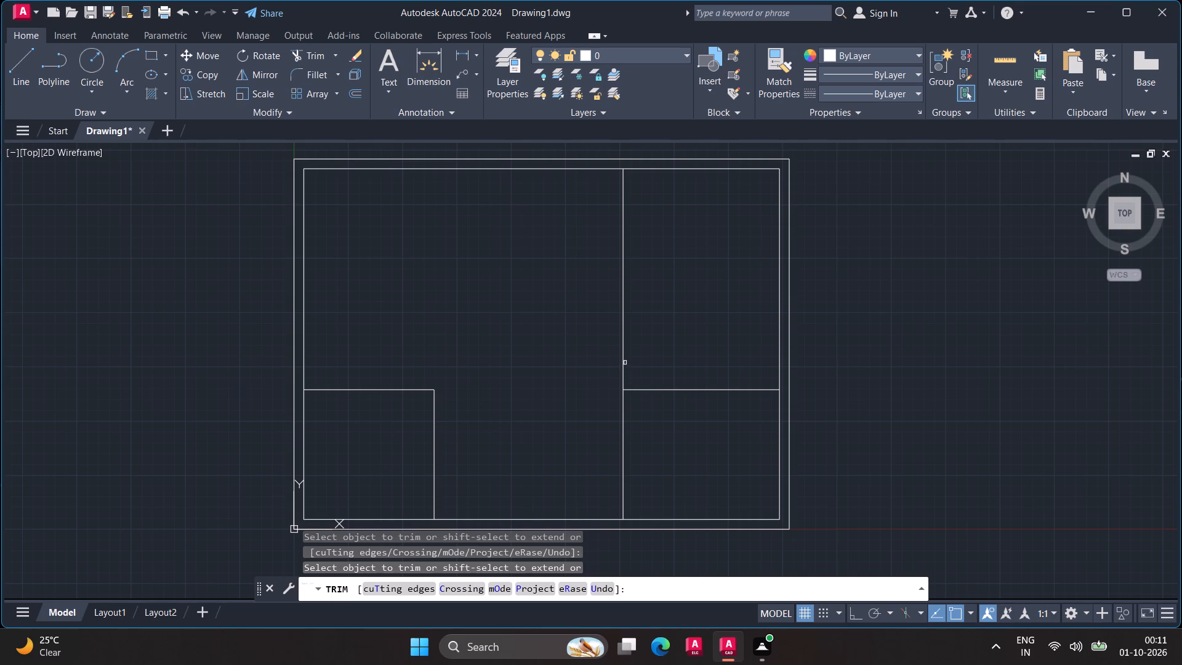
click(624, 362)
key(Escape)
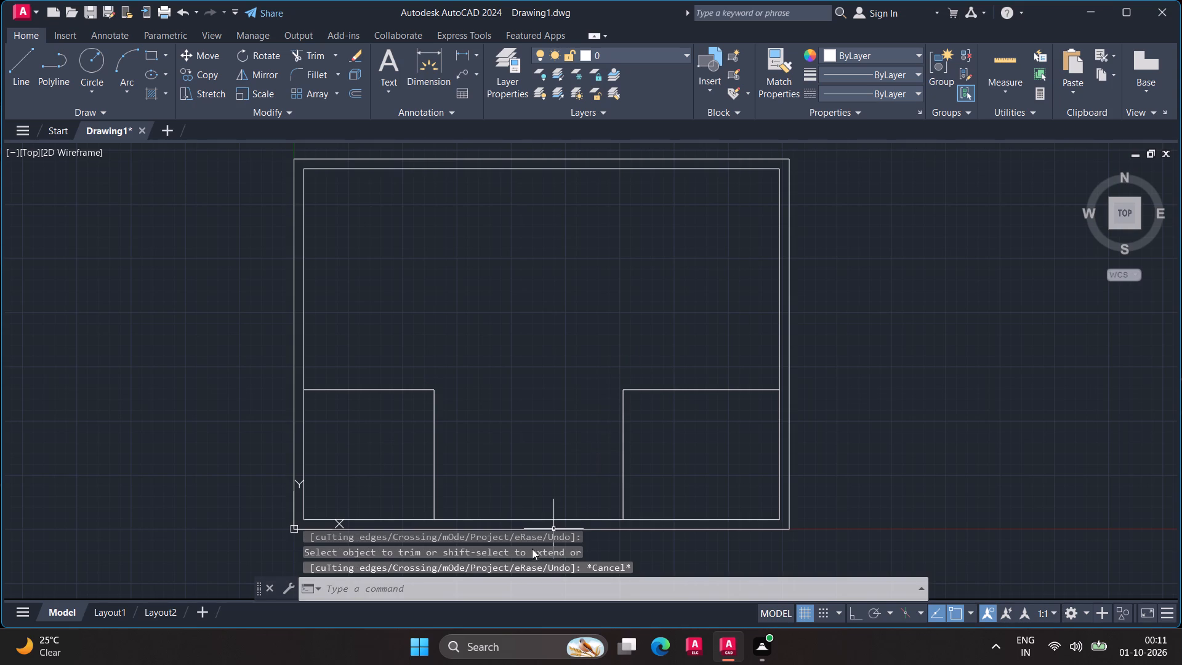
Measure the space between the two lower corner rooms with the quick measuring mode.
click(997, 55)
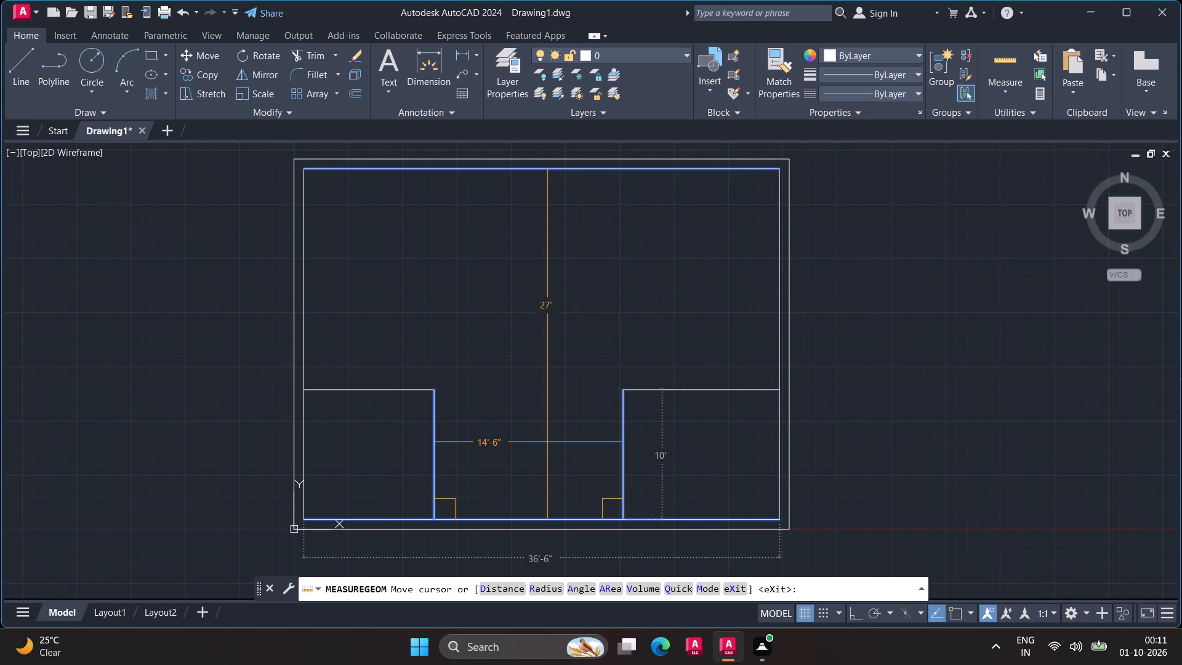
key(Escape)
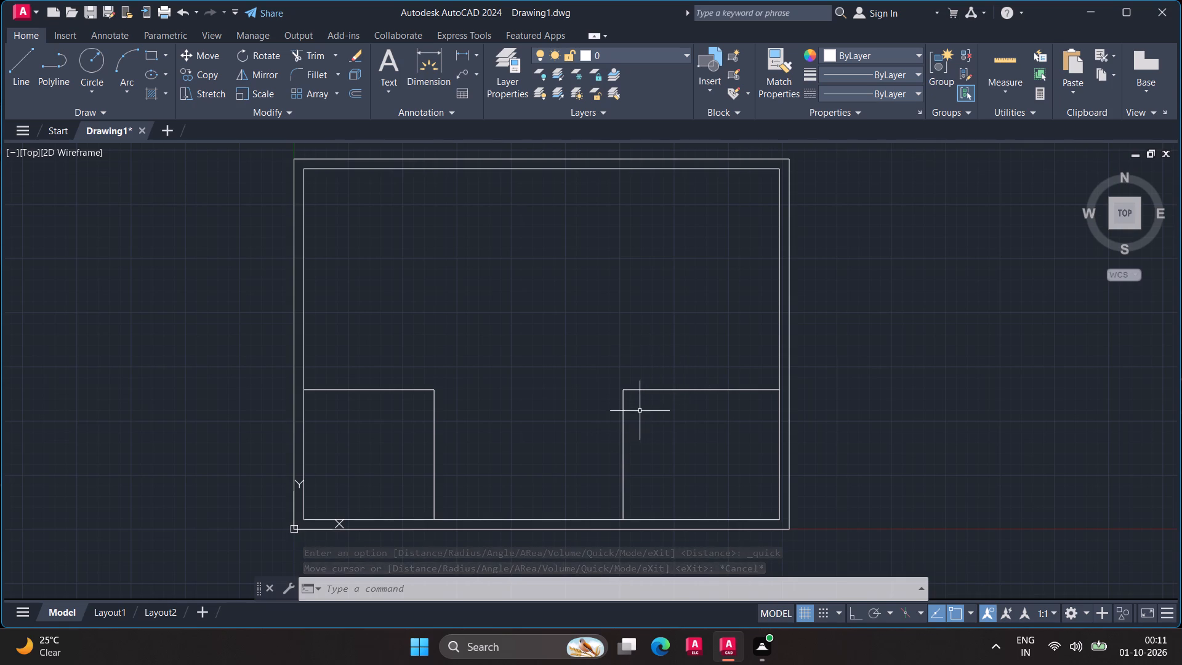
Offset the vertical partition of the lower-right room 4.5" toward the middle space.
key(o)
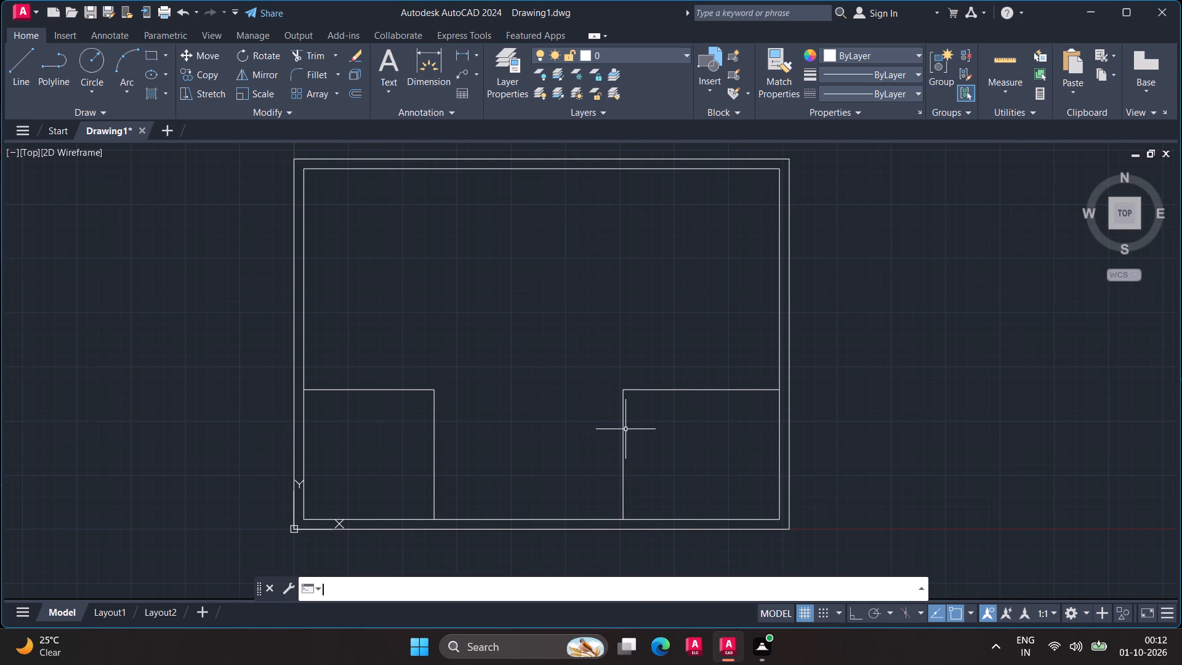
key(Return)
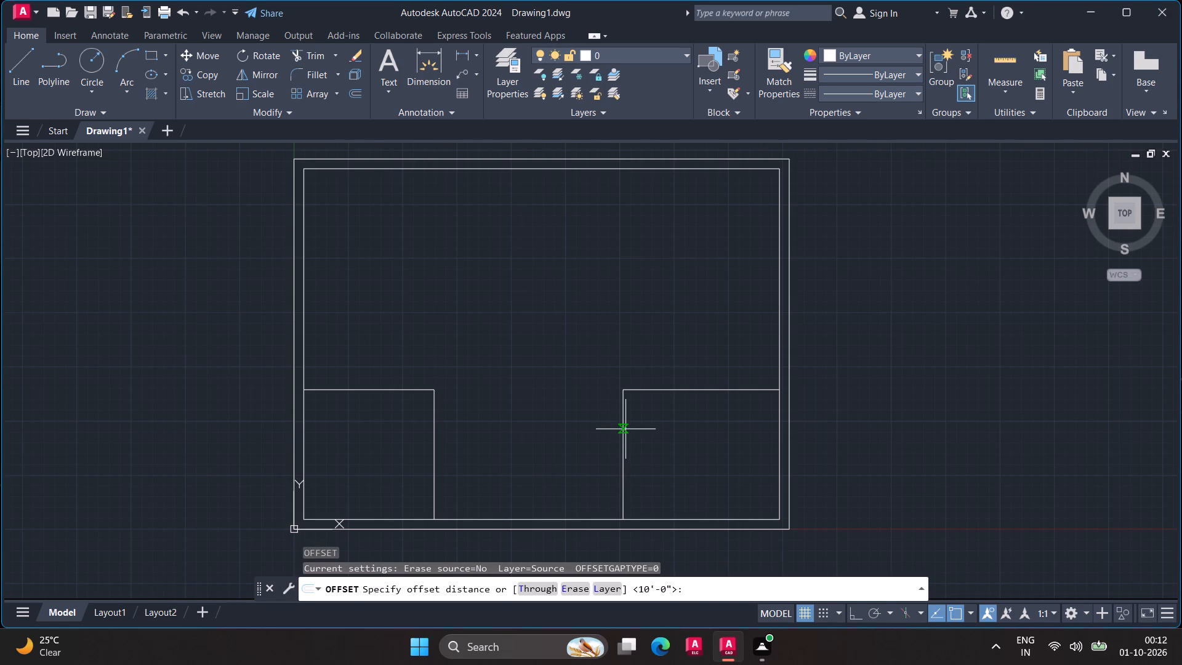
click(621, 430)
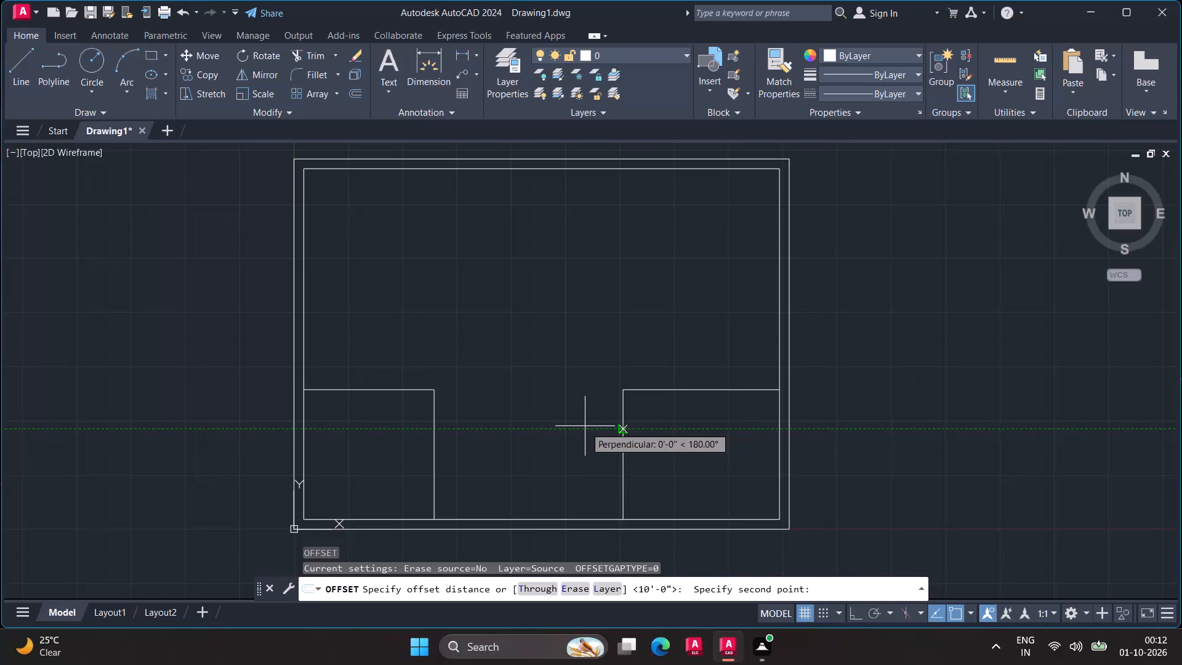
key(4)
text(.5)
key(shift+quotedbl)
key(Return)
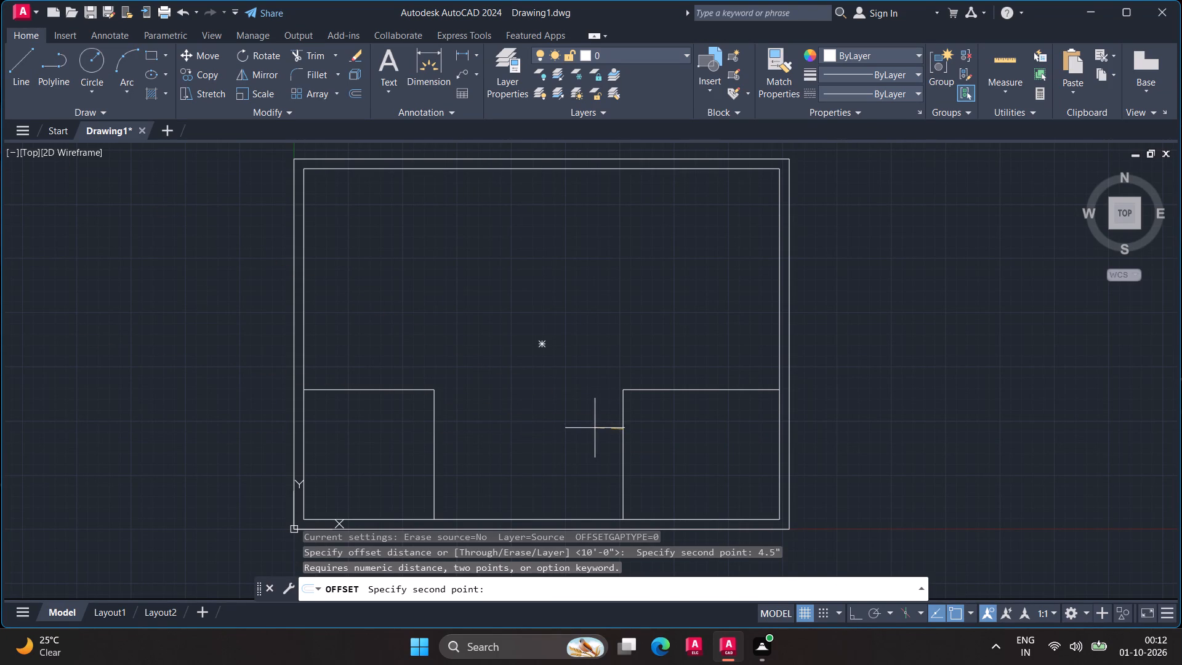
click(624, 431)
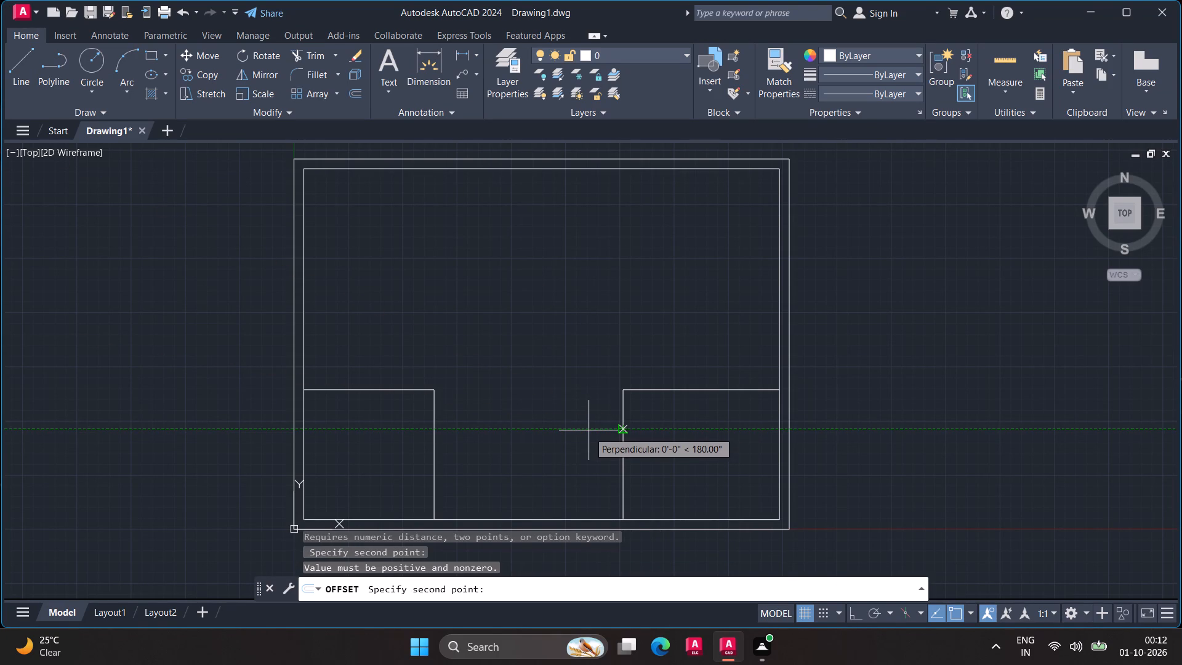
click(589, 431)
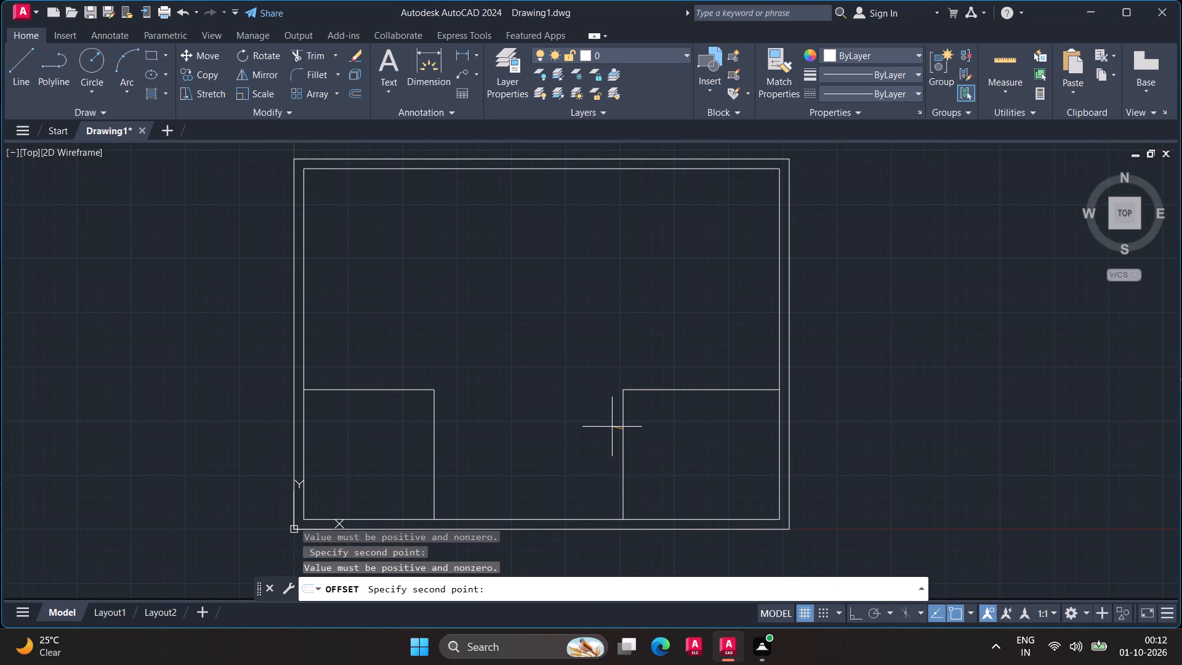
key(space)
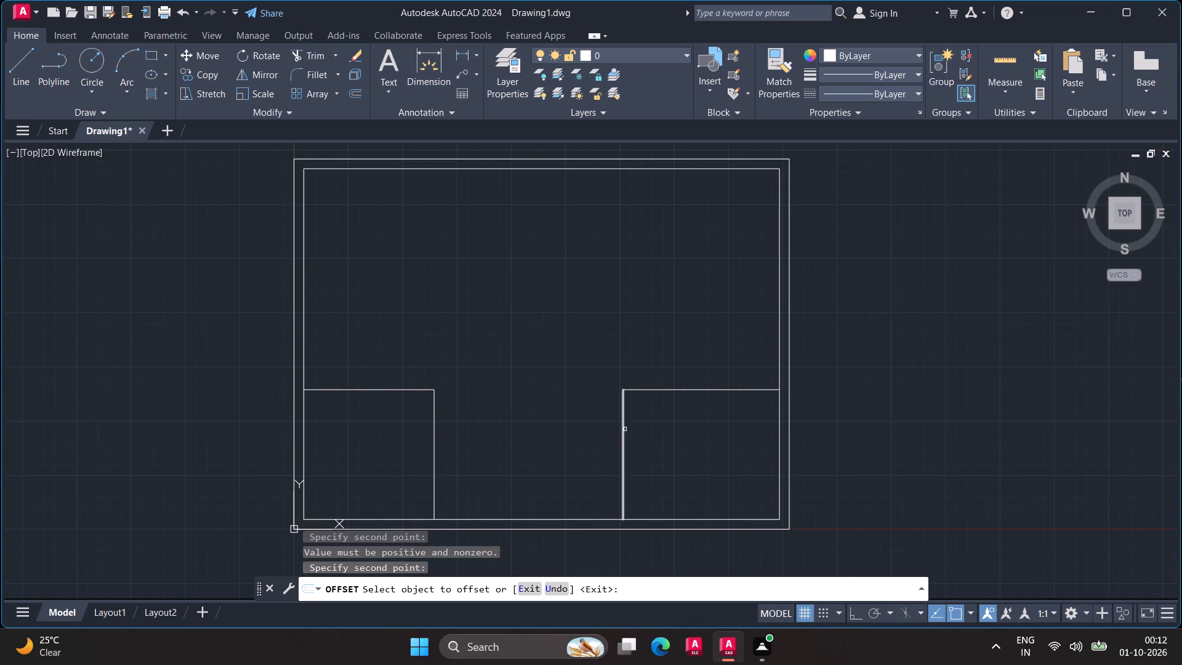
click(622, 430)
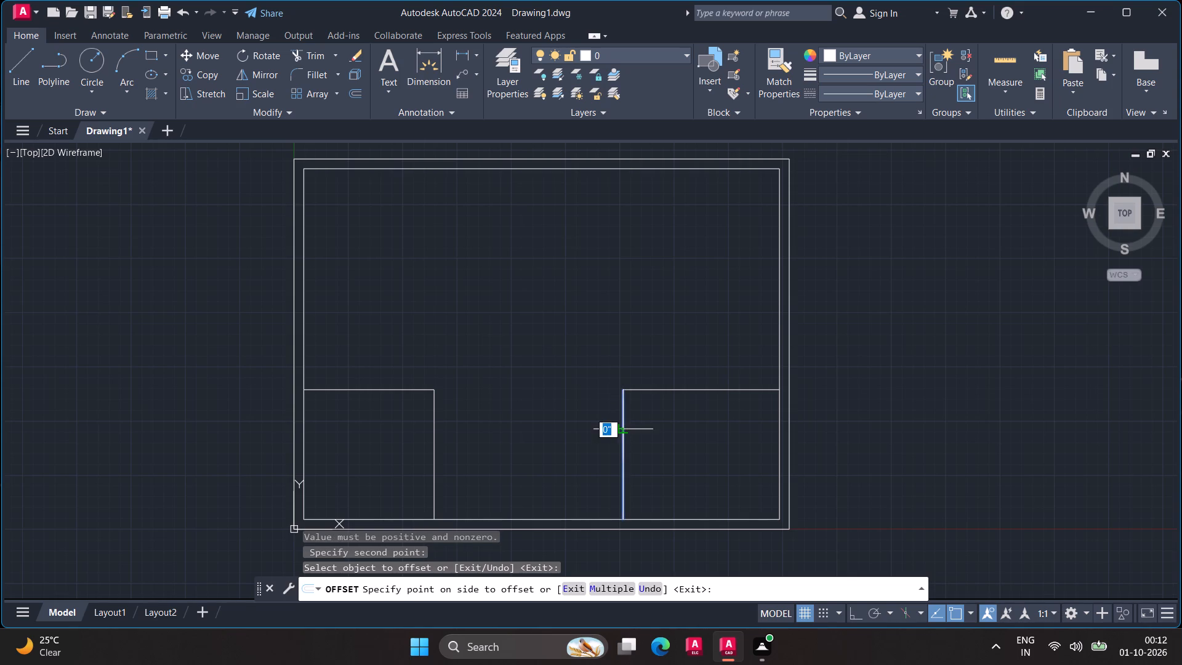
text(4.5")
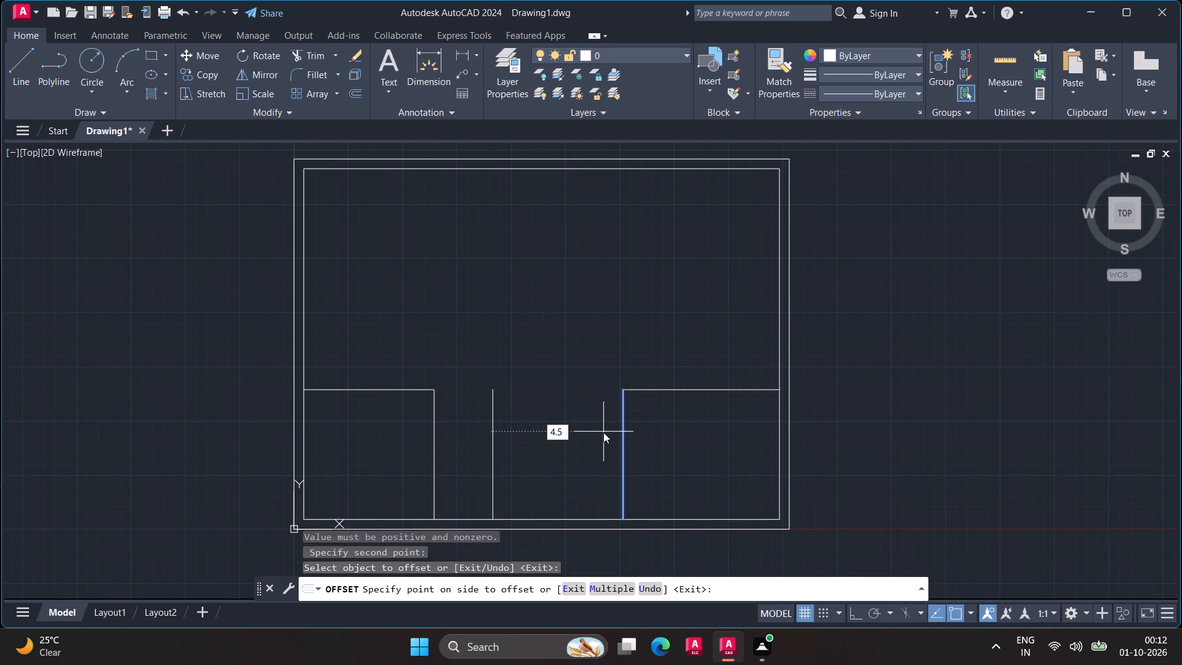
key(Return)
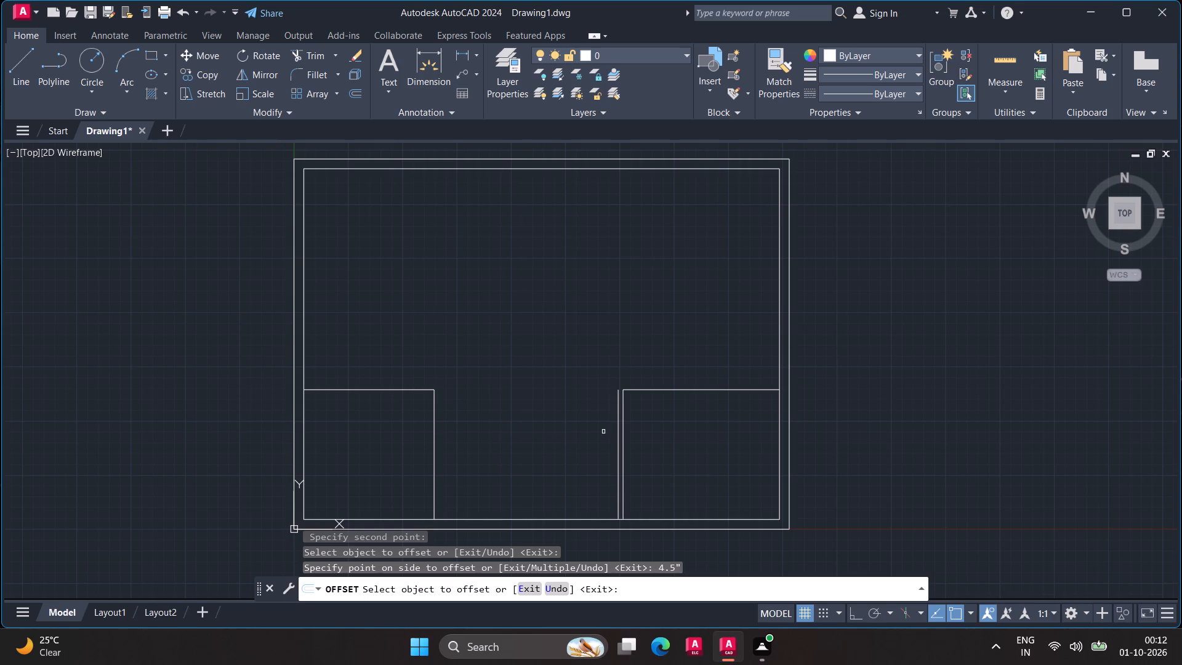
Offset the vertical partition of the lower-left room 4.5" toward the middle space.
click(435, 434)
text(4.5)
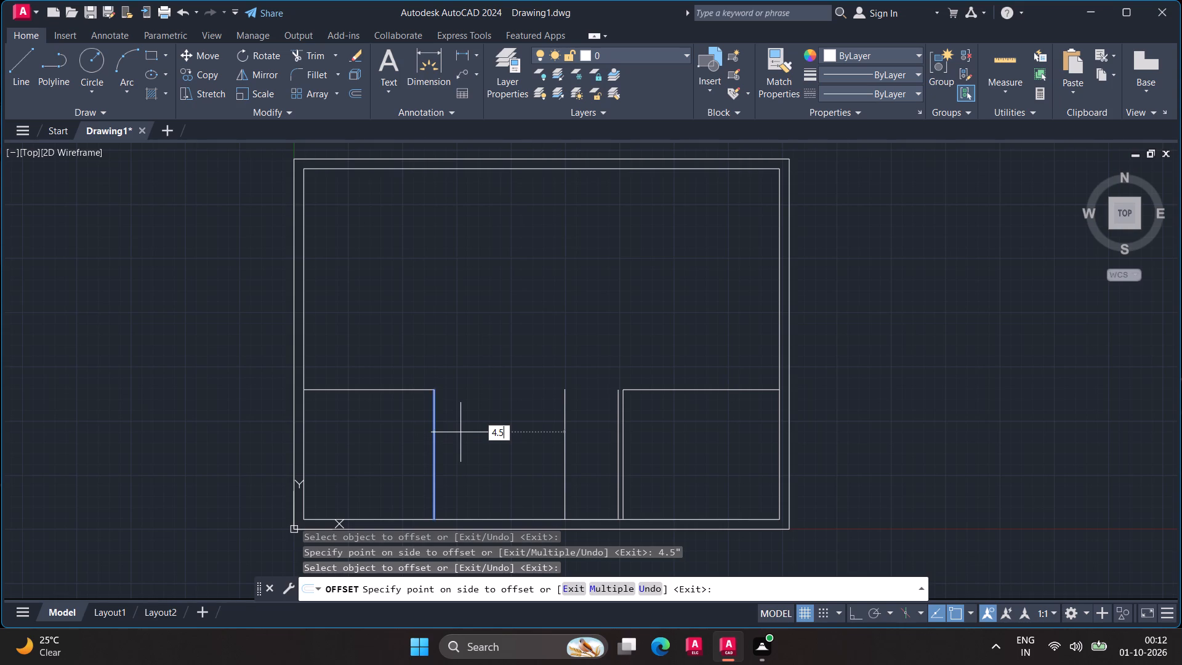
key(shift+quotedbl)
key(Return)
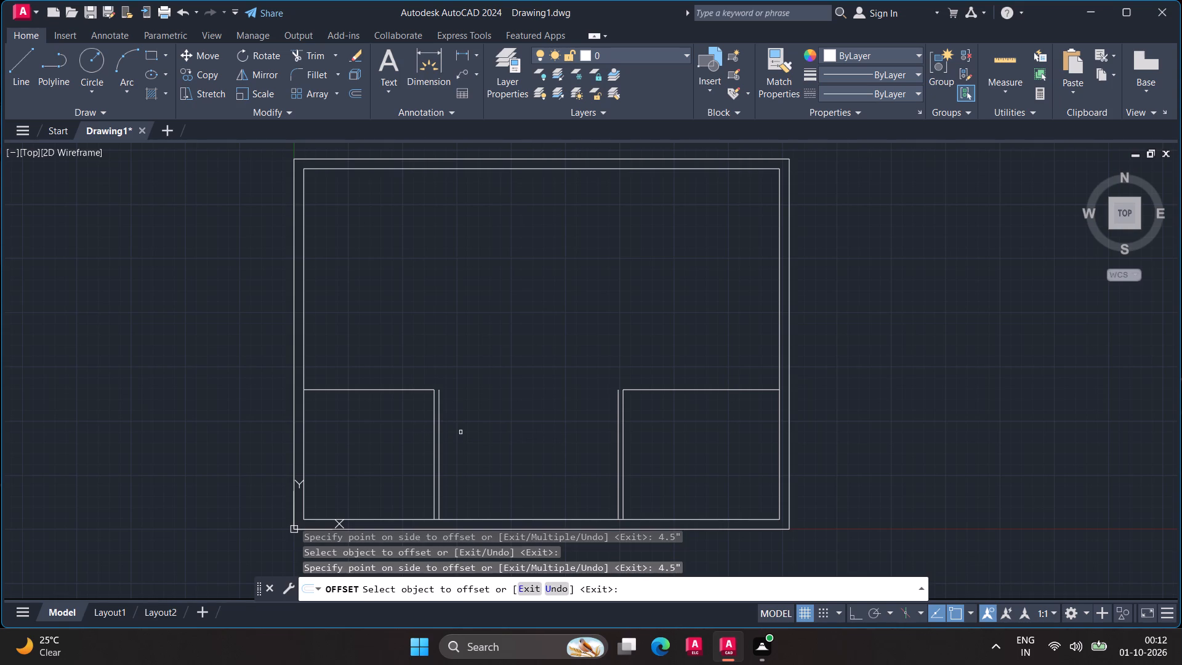
Measure the clear width between the two offset partition lines and the right-hand partition's thickness with quick measuring.
click(1010, 55)
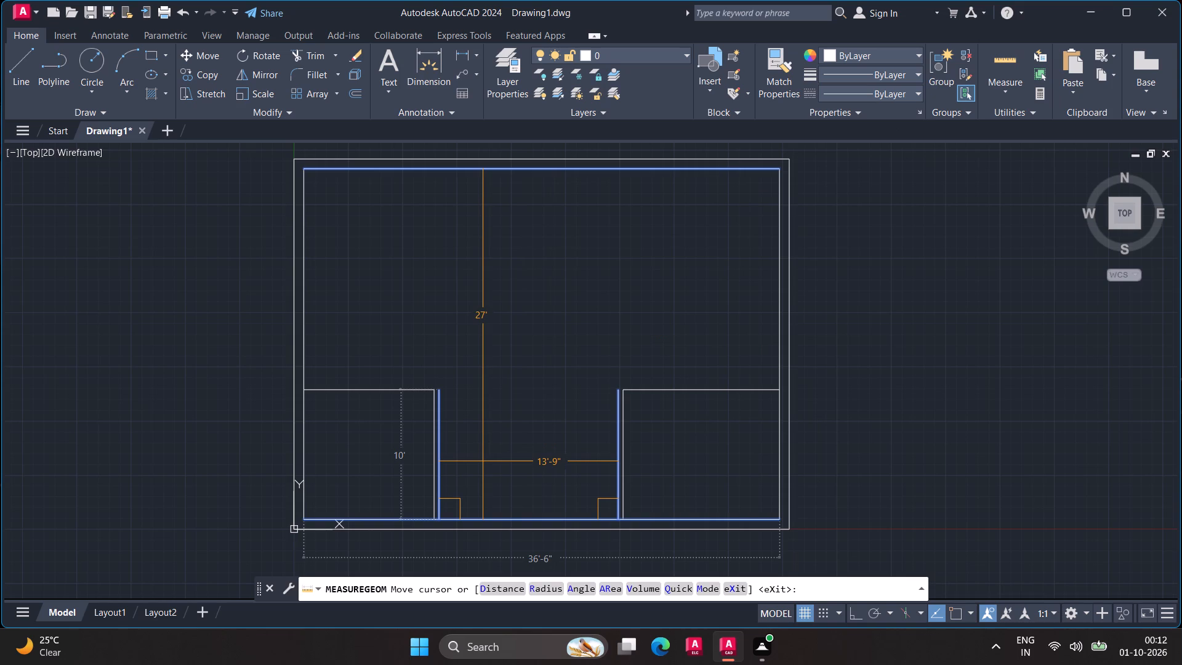
key(Escape)
key(Escape)
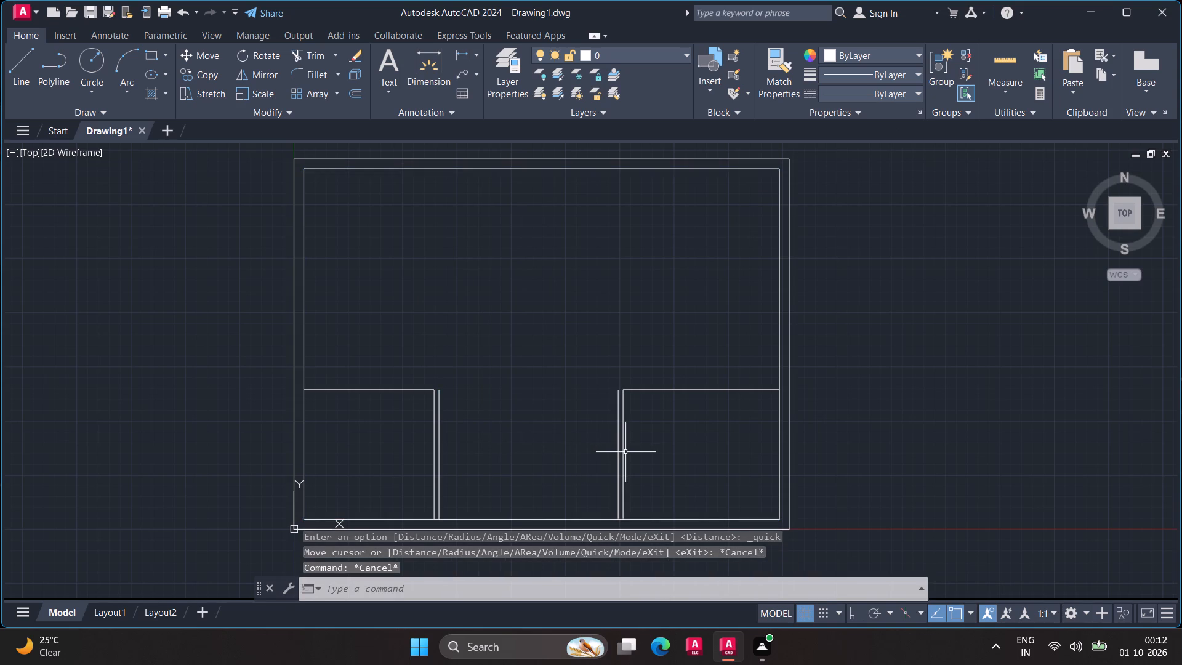
key(space)
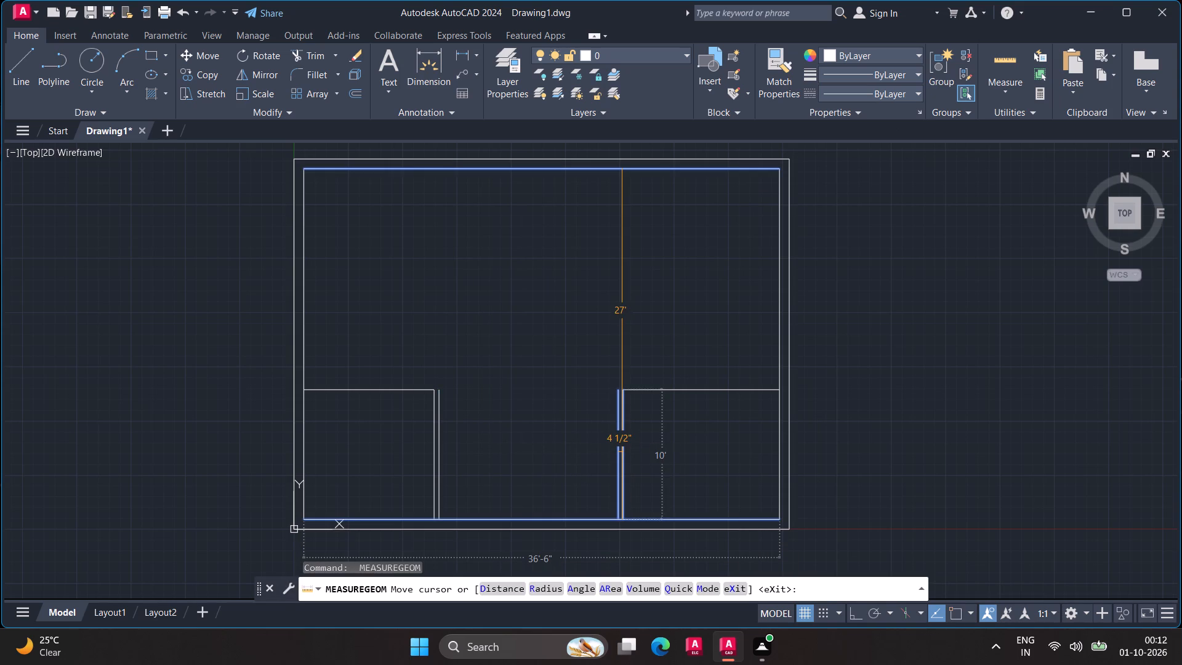
key(space)
key(space)
key(space)
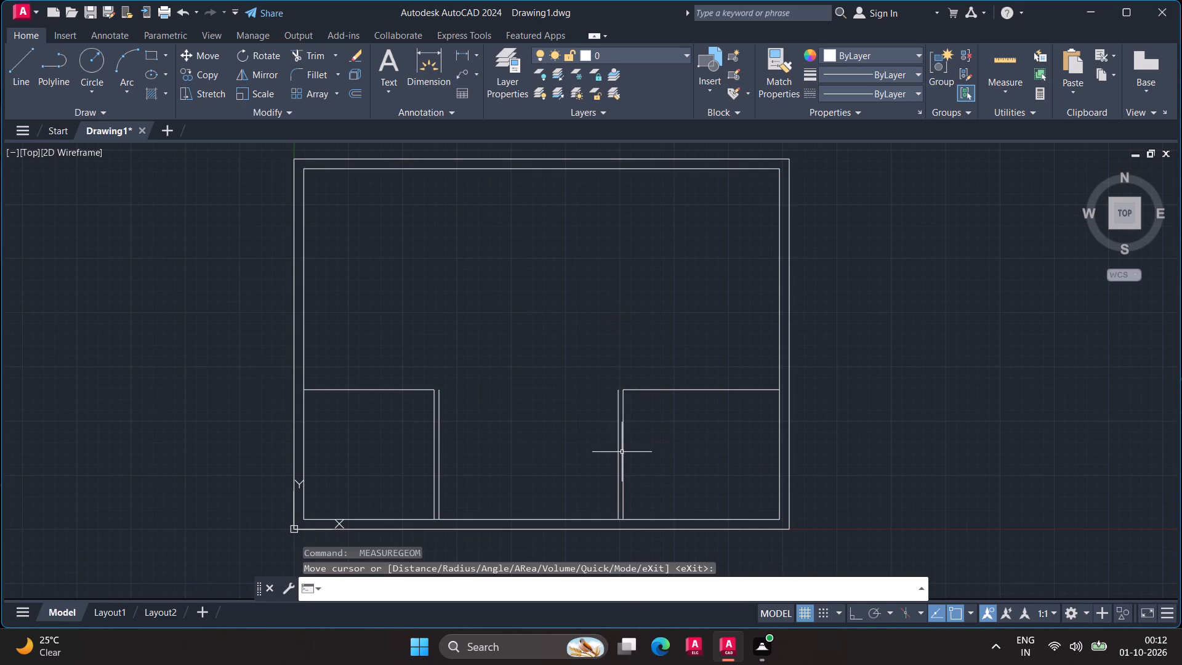
key(Escape)
key(Escape)
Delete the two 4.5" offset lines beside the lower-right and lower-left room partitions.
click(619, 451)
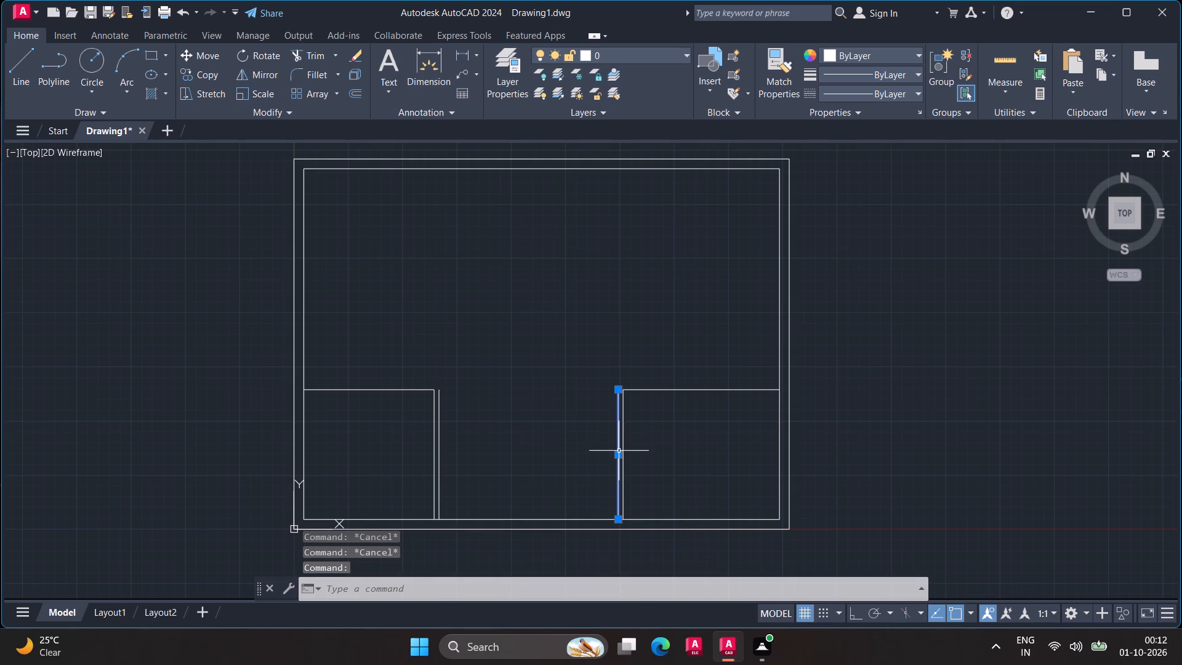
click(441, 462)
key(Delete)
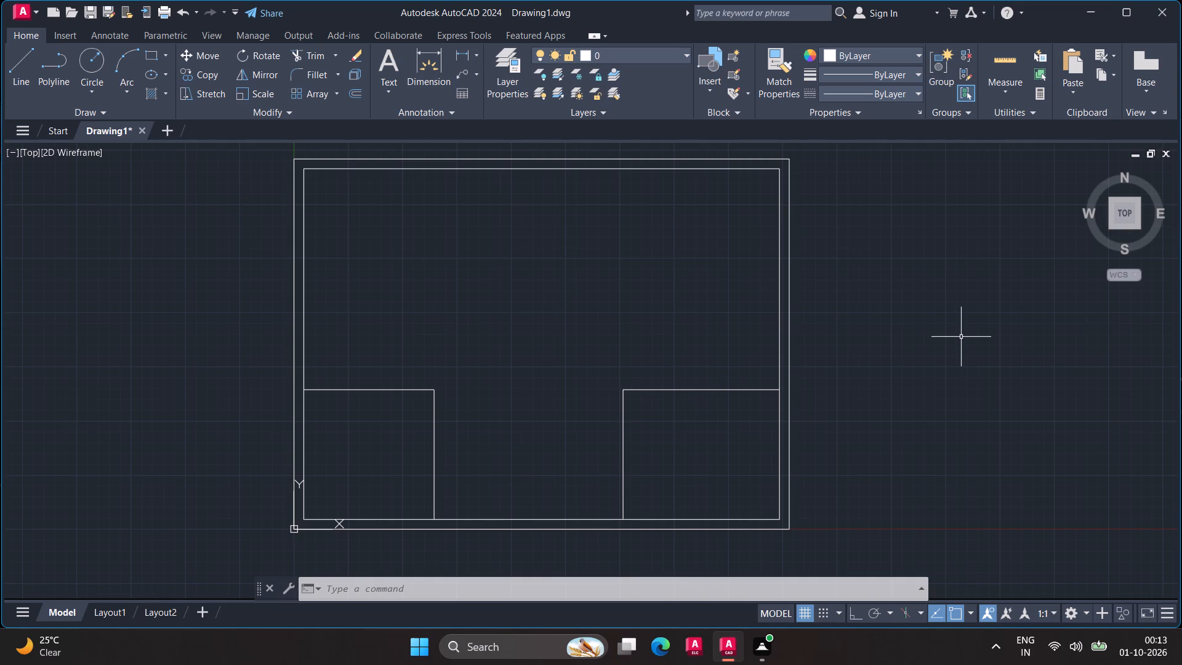
Offset the vertical partitions of both lower corner rooms 5" toward the middle space.
click(623, 430)
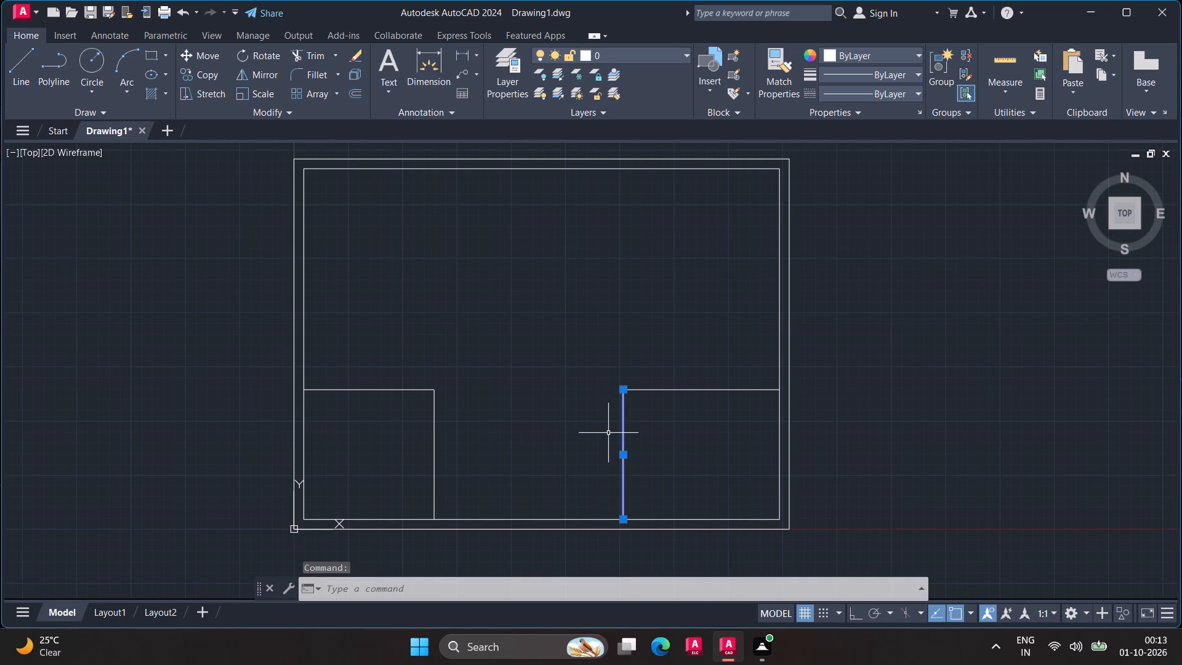
key(o)
key(Return)
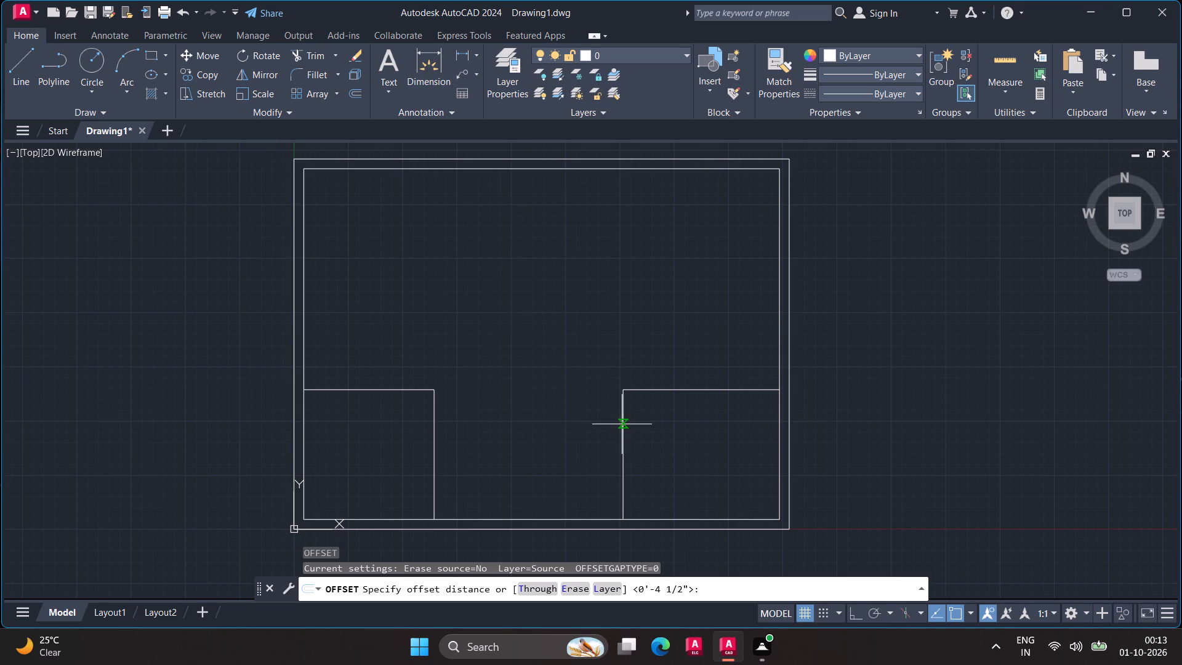
click(627, 391)
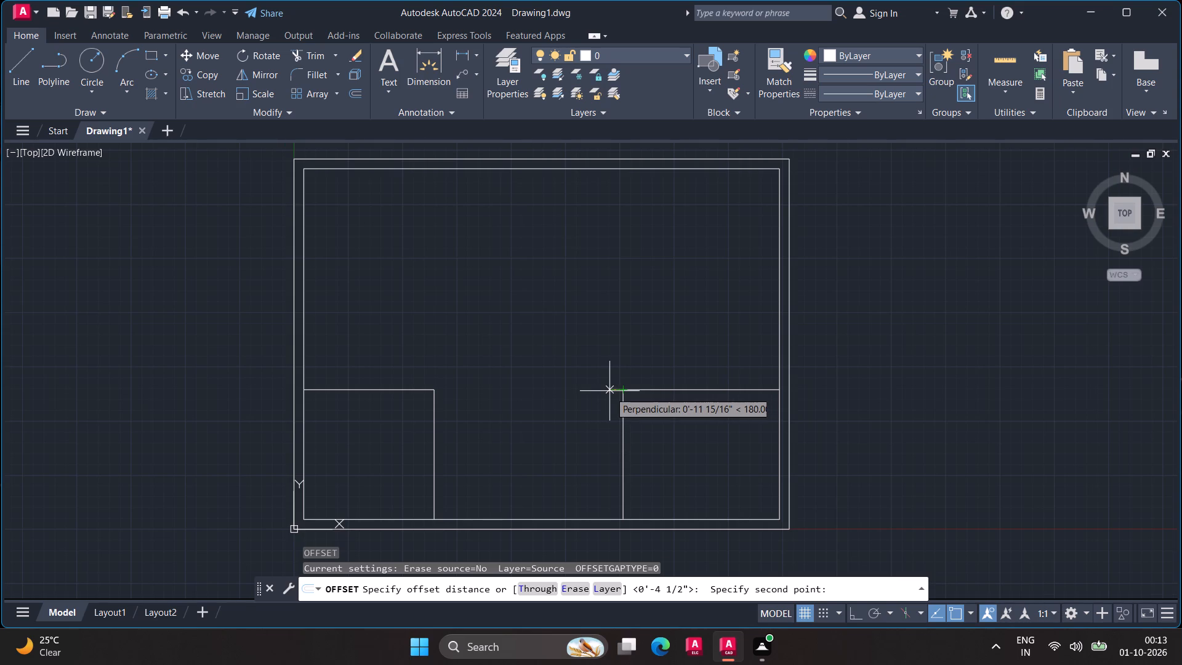
key(5)
key(shift+quotedbl)
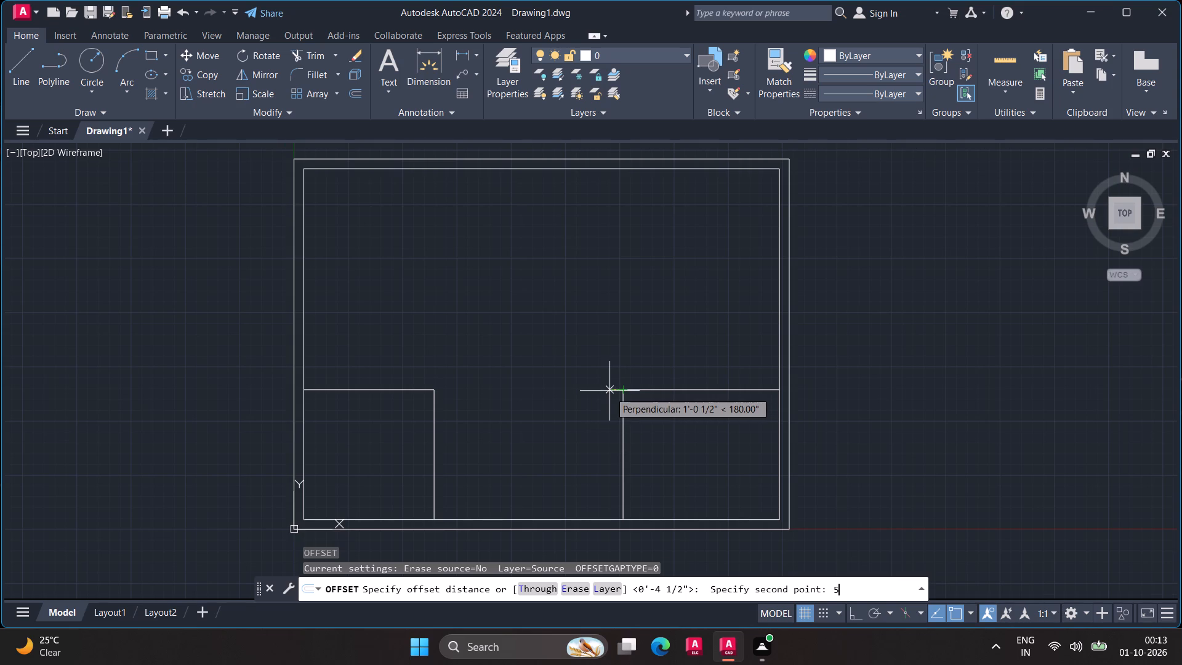
key(Return)
click(609, 392)
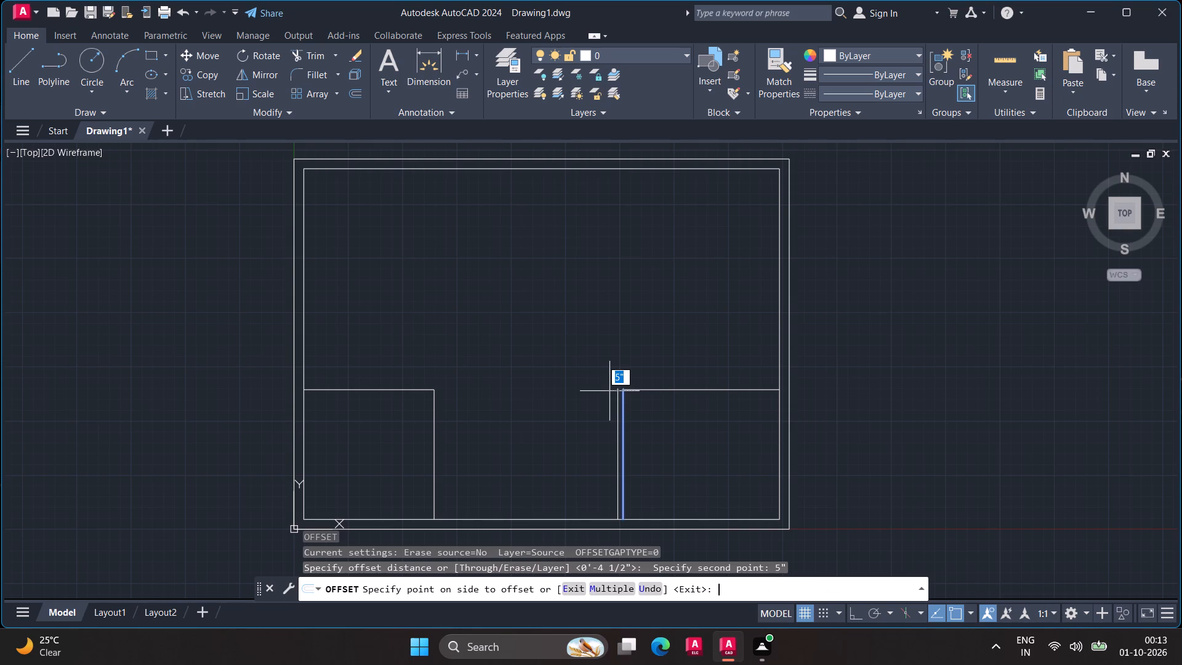
click(563, 416)
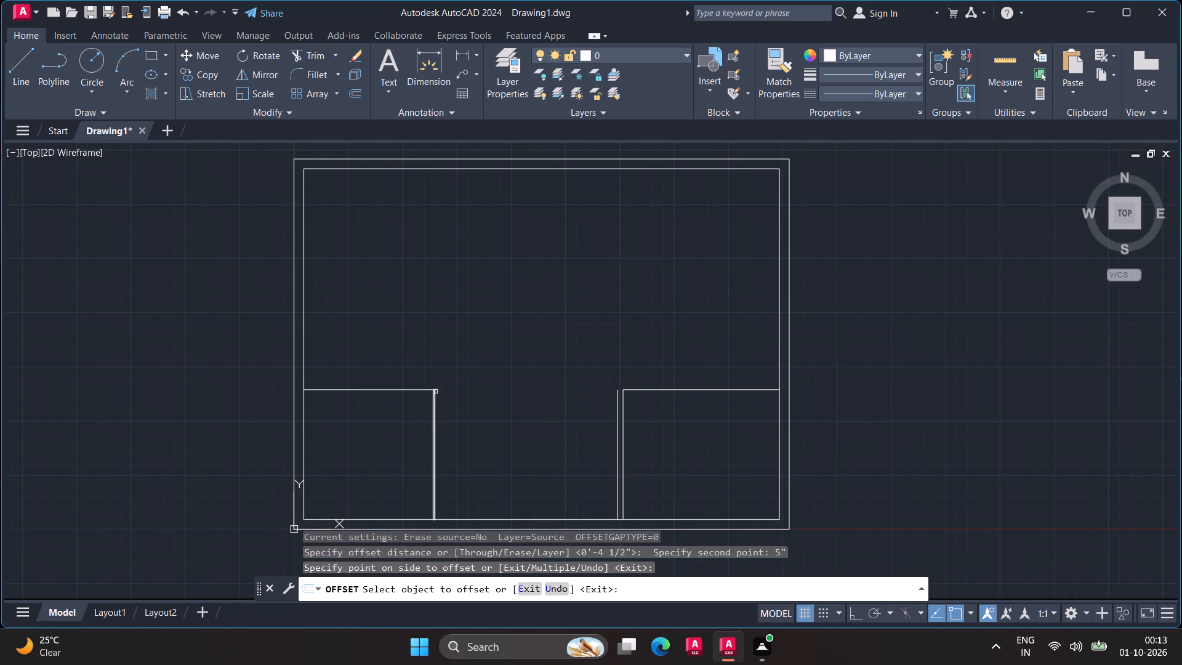
click(436, 392)
drag(465, 390, 474, 390)
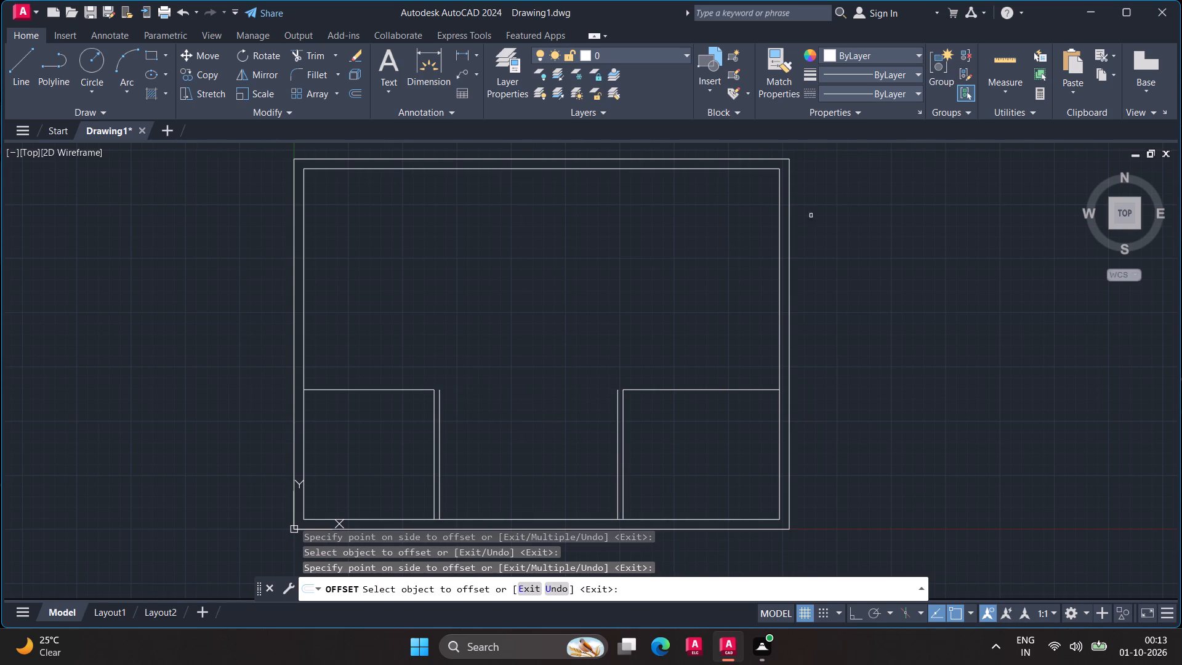
Measure the clear width between the two double-line partitions with the quick measuring mode.
click(995, 52)
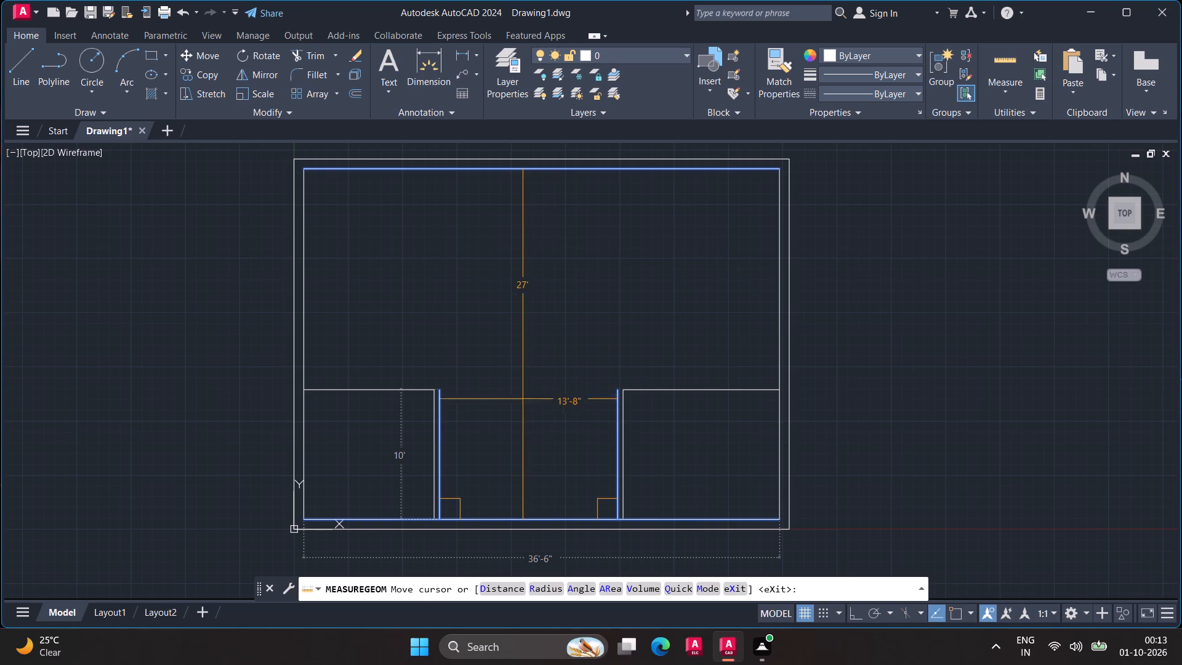
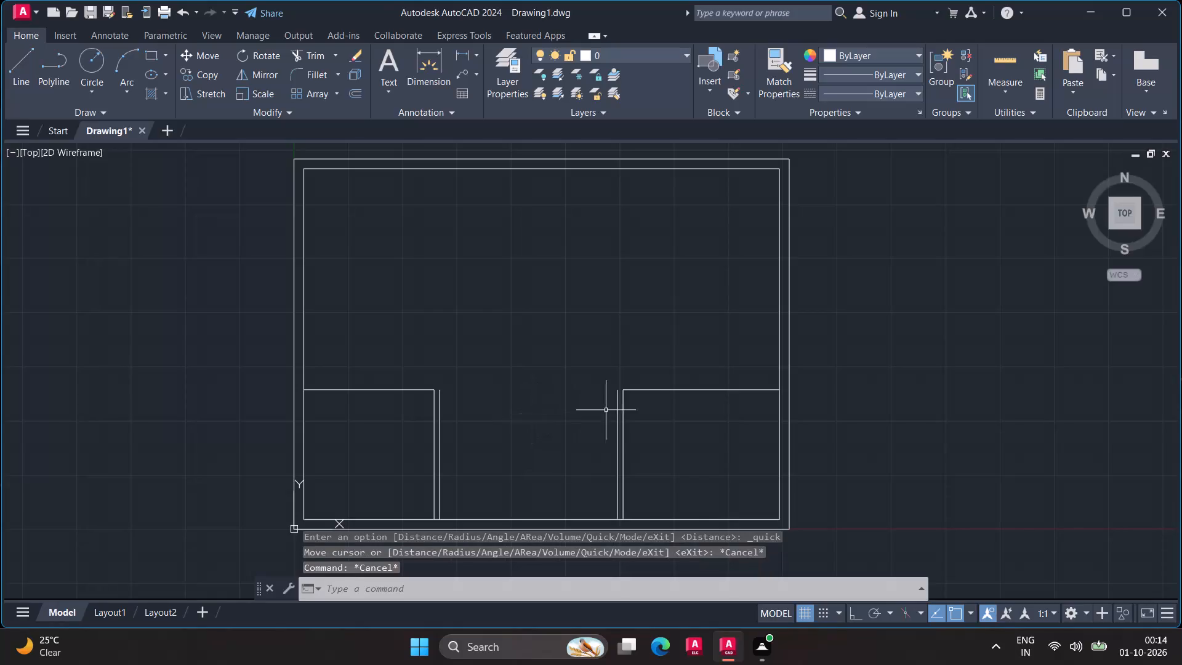
Delete the outer 38' by 28'6" wall rectangle, keeping the inner wall lines.
click(789, 159)
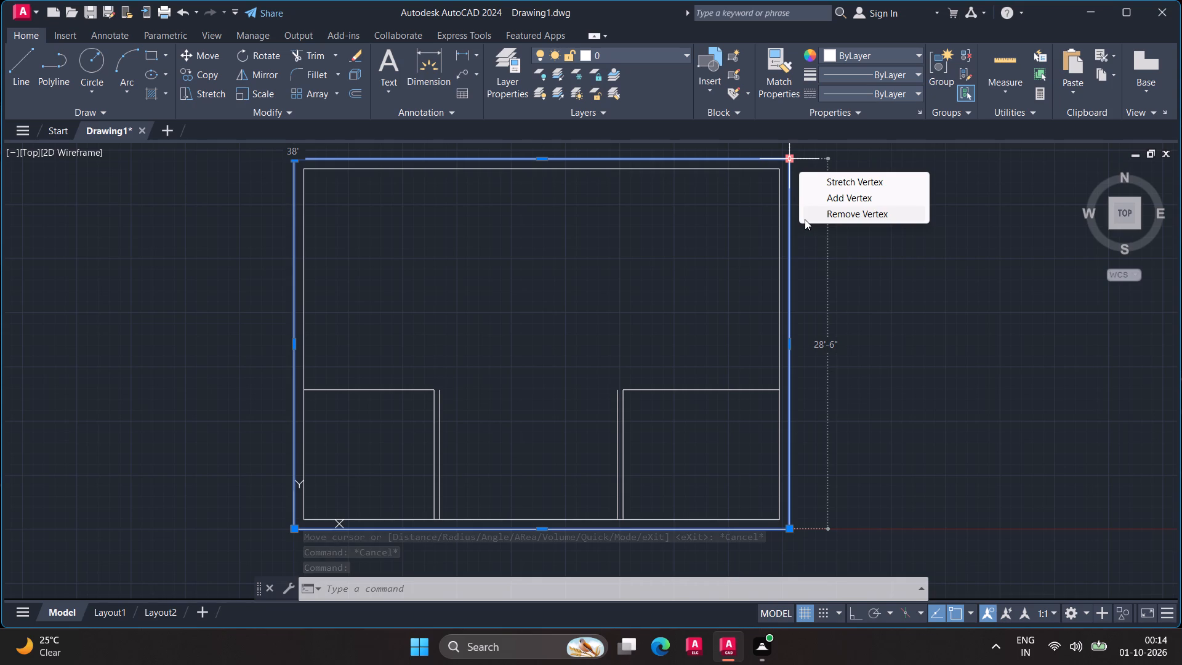
key(Delete)
key(Delete)
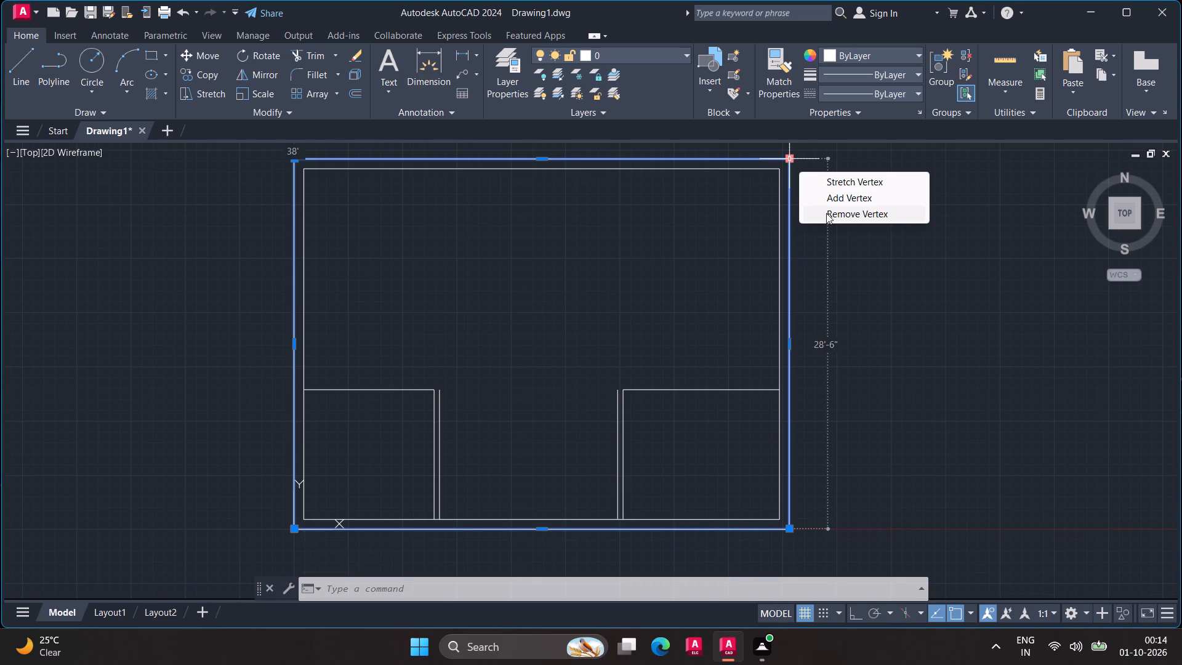
key(Delete)
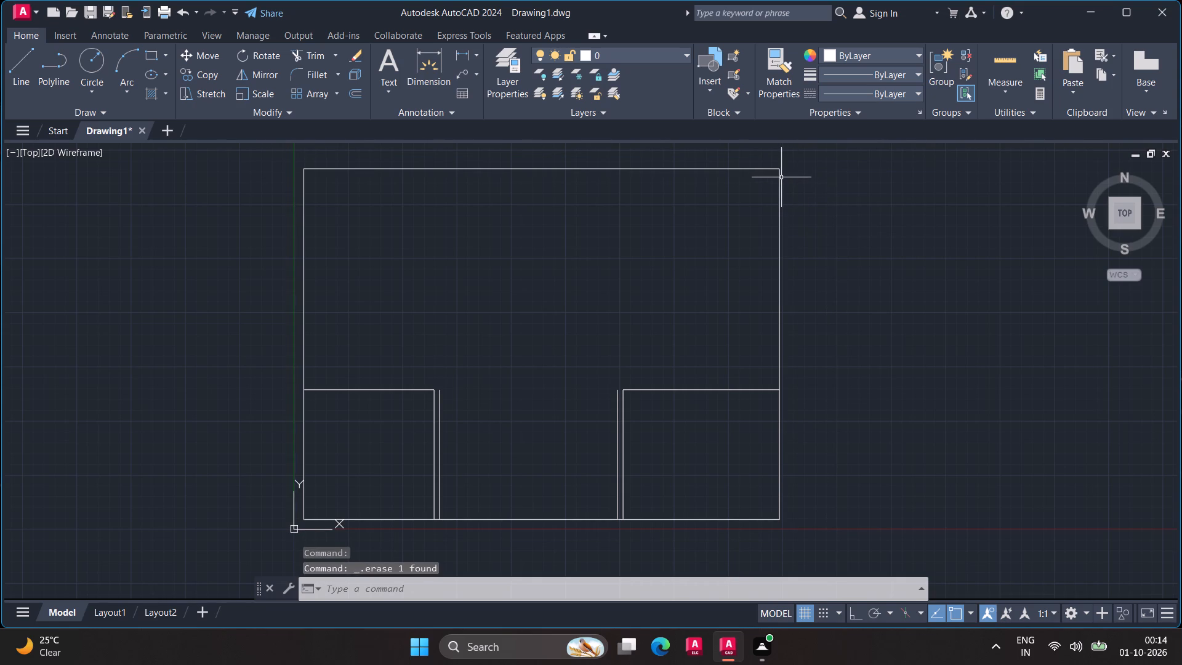
key(space)
key(Escape)
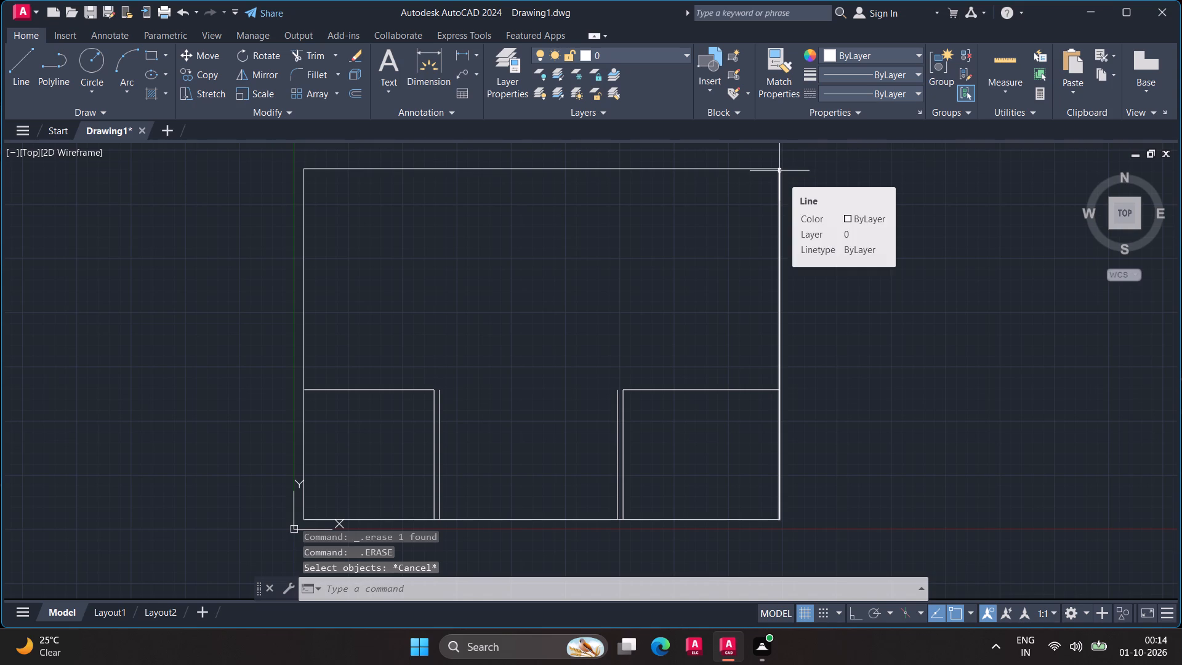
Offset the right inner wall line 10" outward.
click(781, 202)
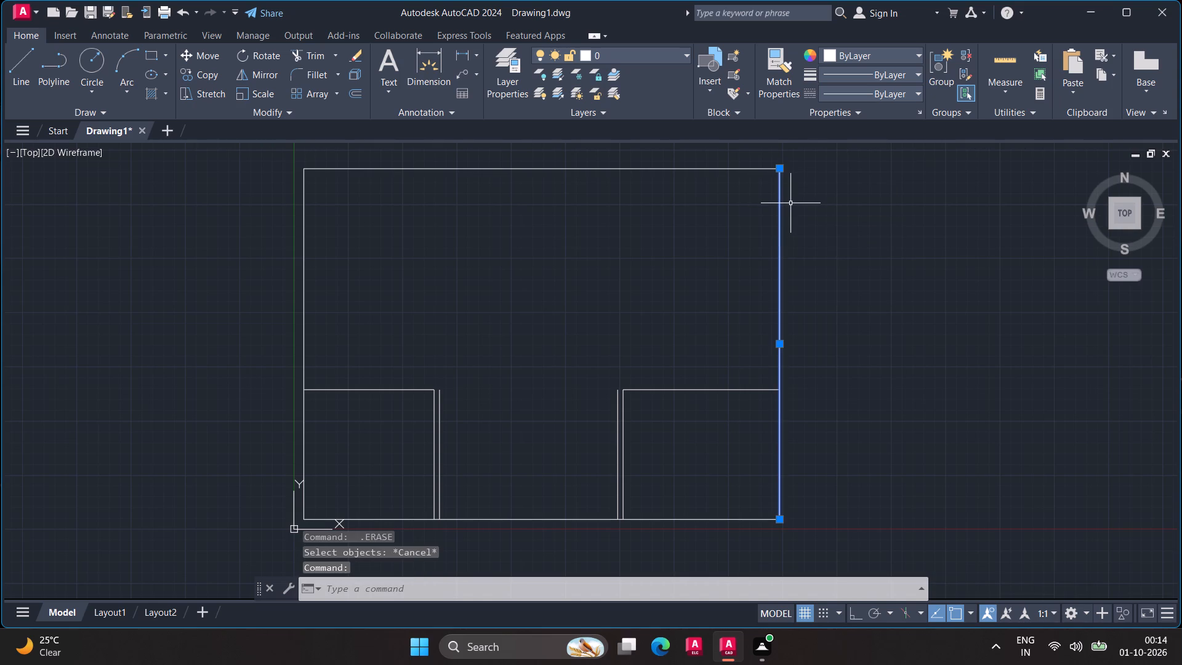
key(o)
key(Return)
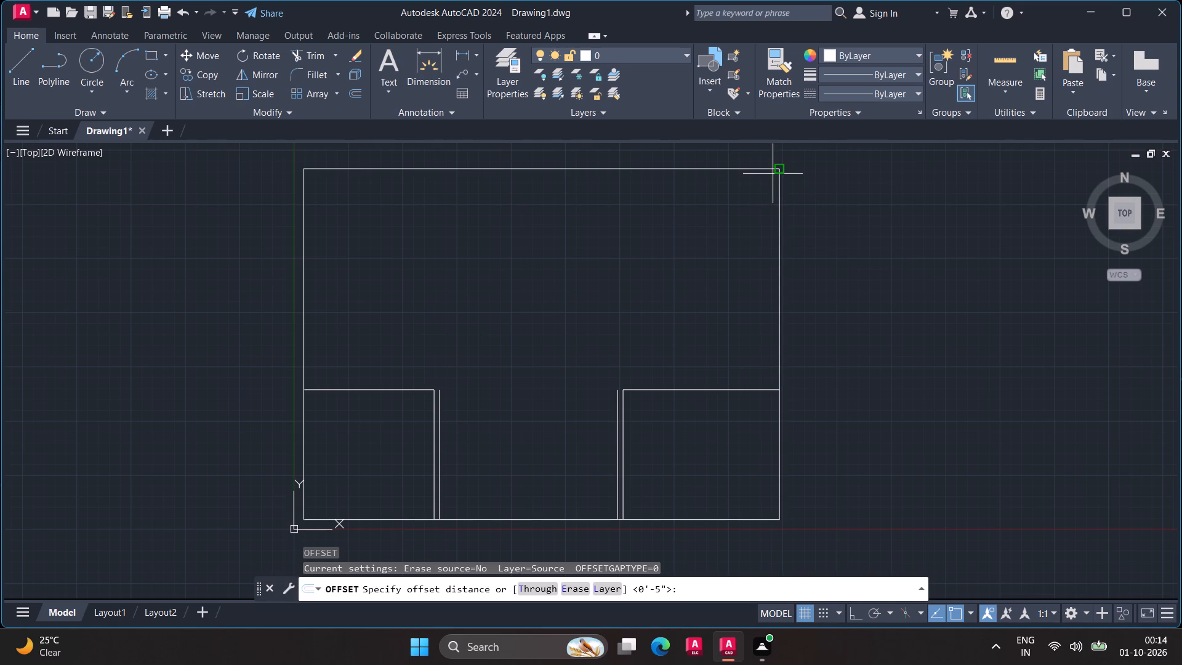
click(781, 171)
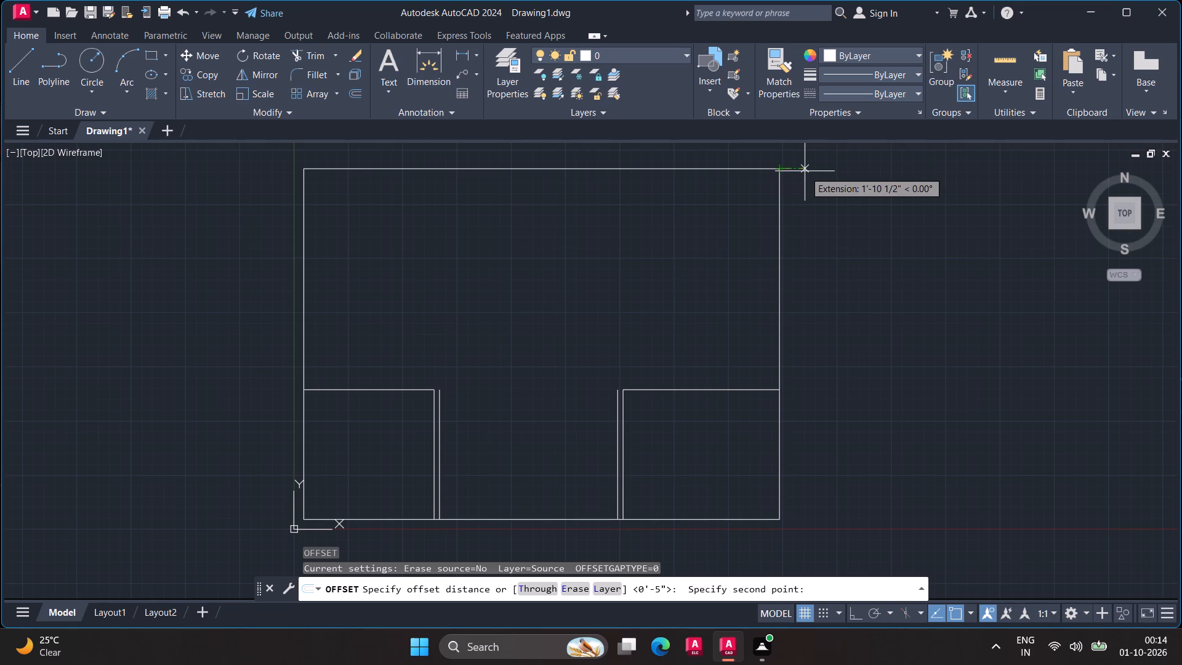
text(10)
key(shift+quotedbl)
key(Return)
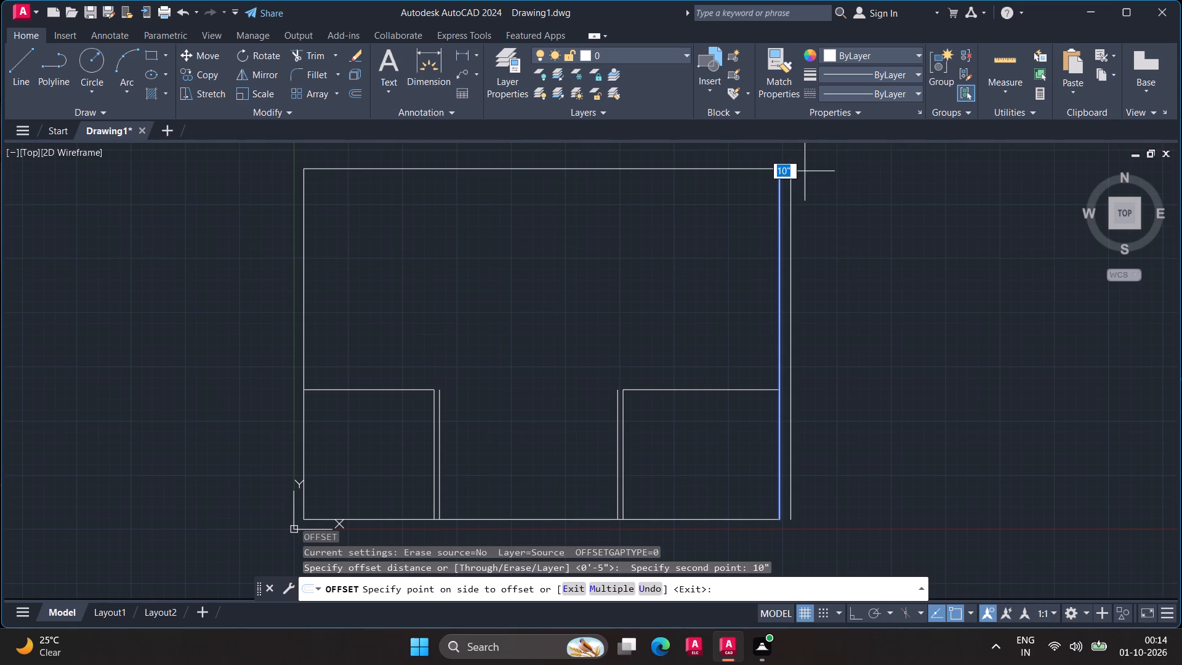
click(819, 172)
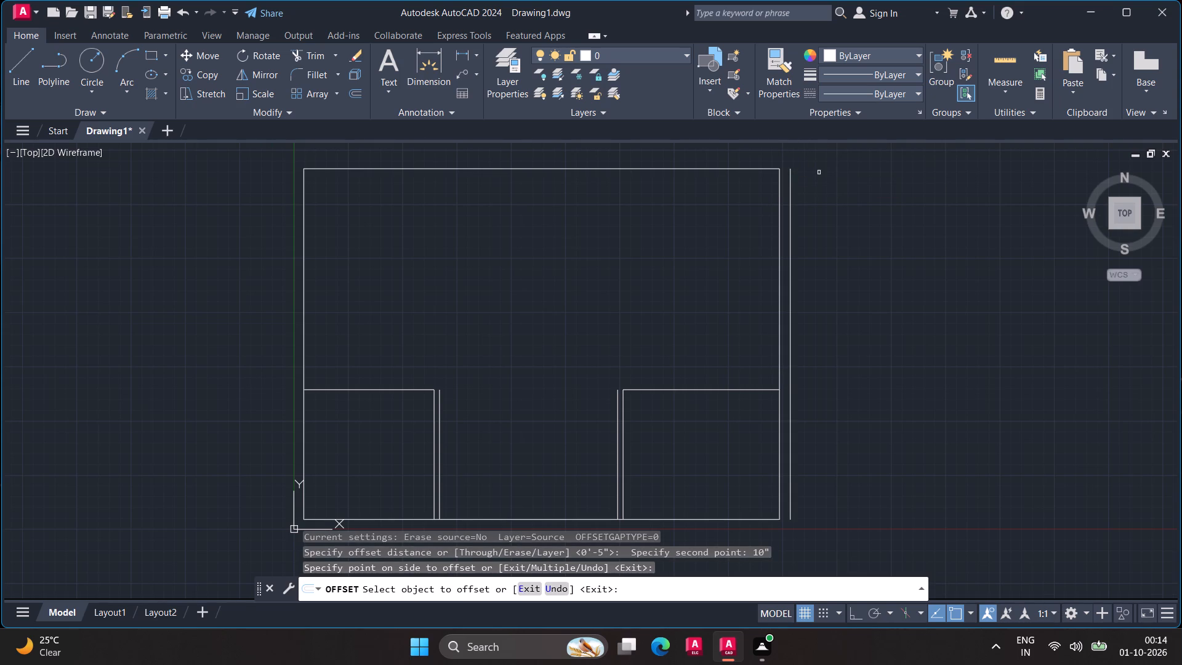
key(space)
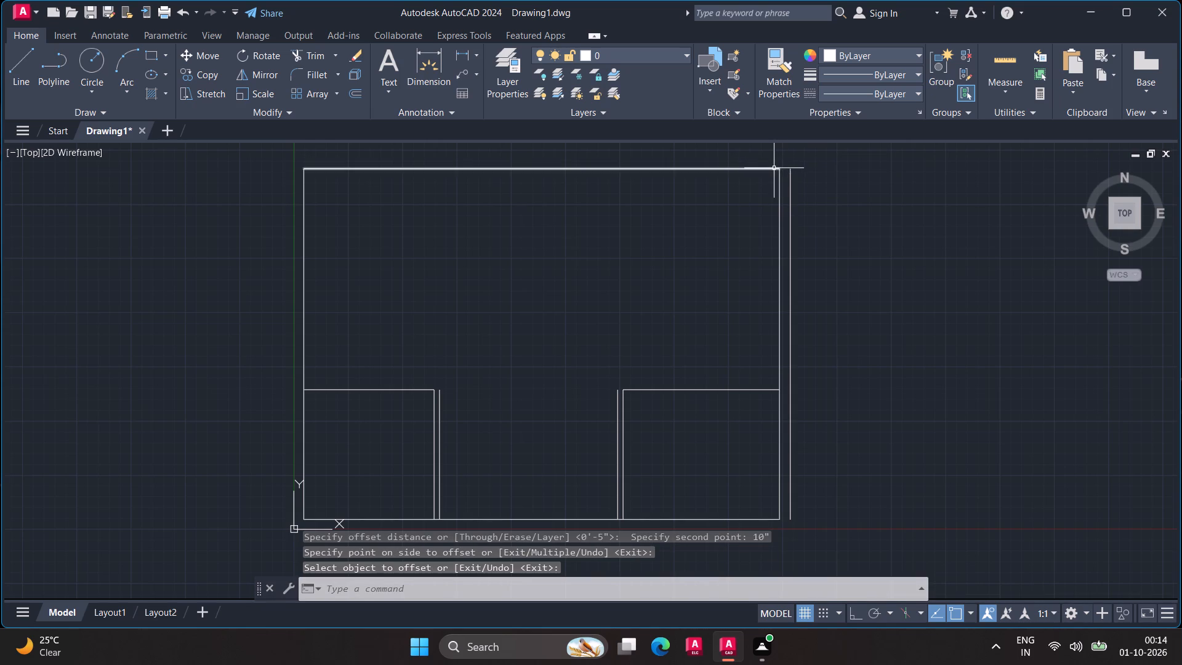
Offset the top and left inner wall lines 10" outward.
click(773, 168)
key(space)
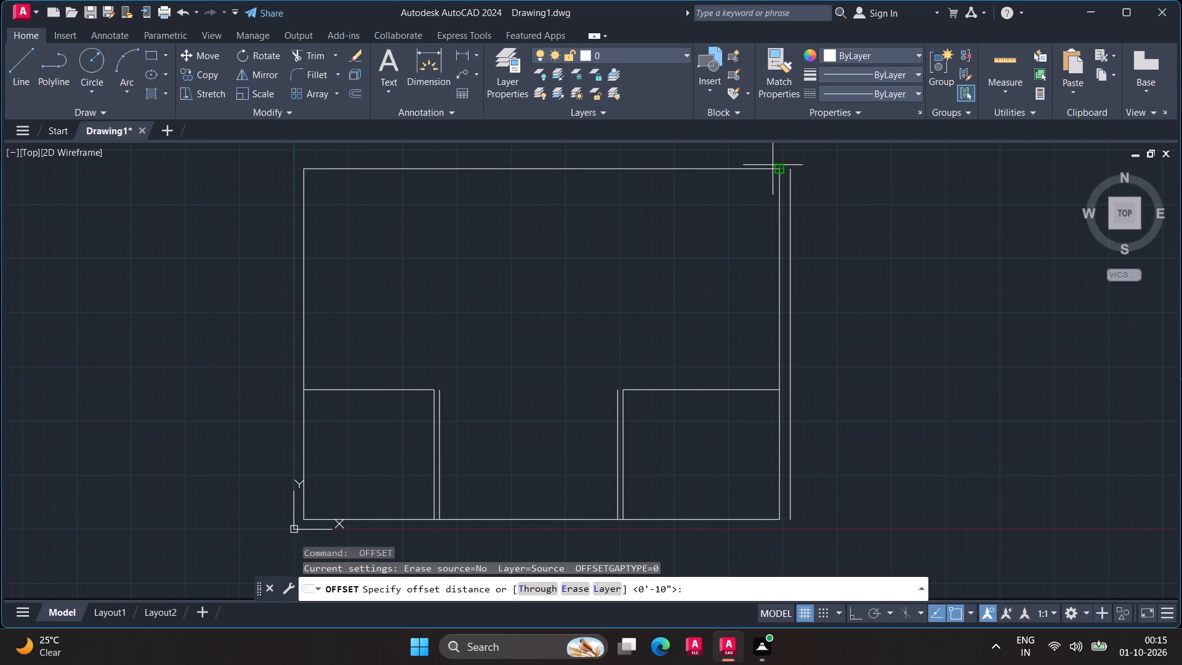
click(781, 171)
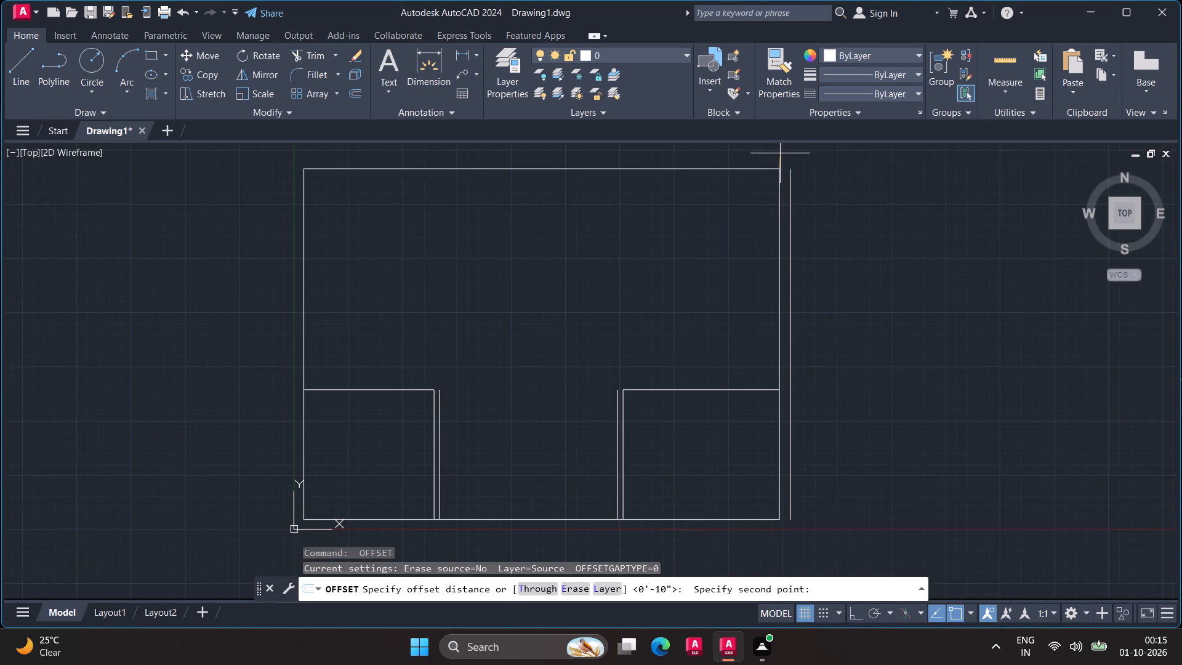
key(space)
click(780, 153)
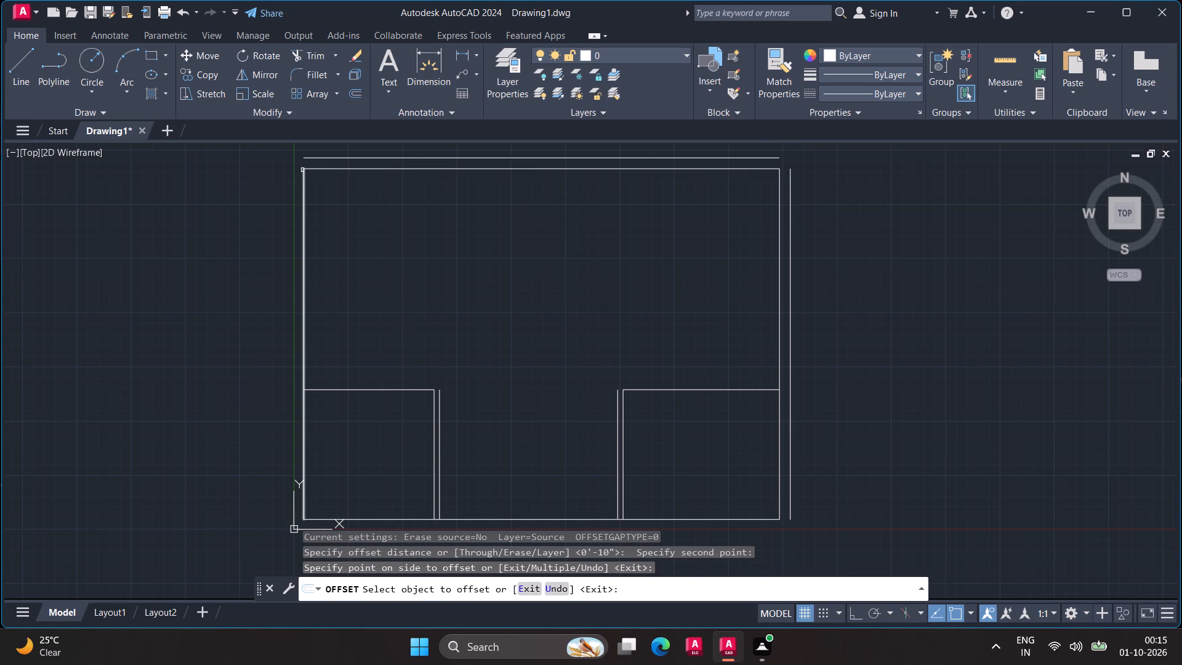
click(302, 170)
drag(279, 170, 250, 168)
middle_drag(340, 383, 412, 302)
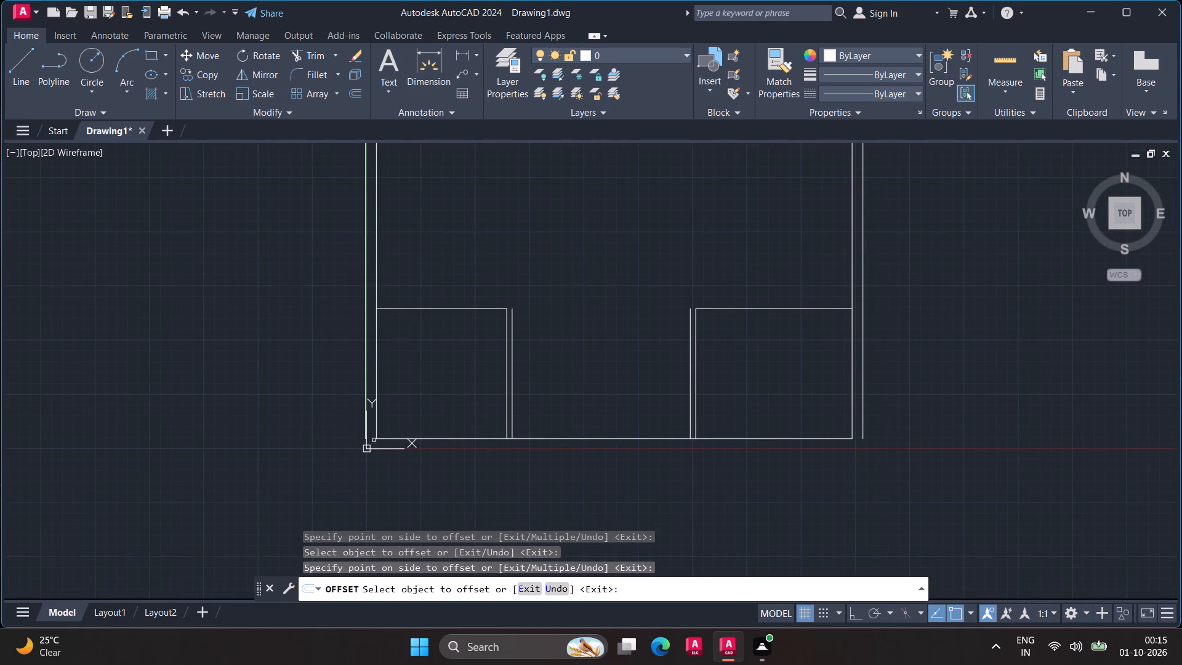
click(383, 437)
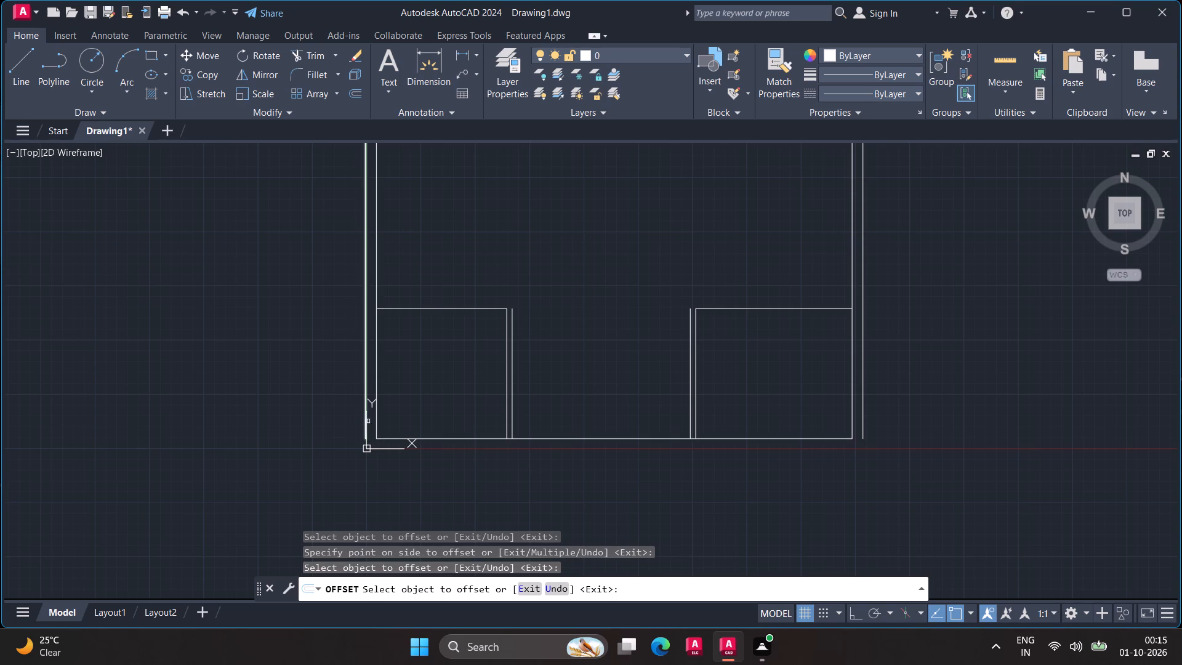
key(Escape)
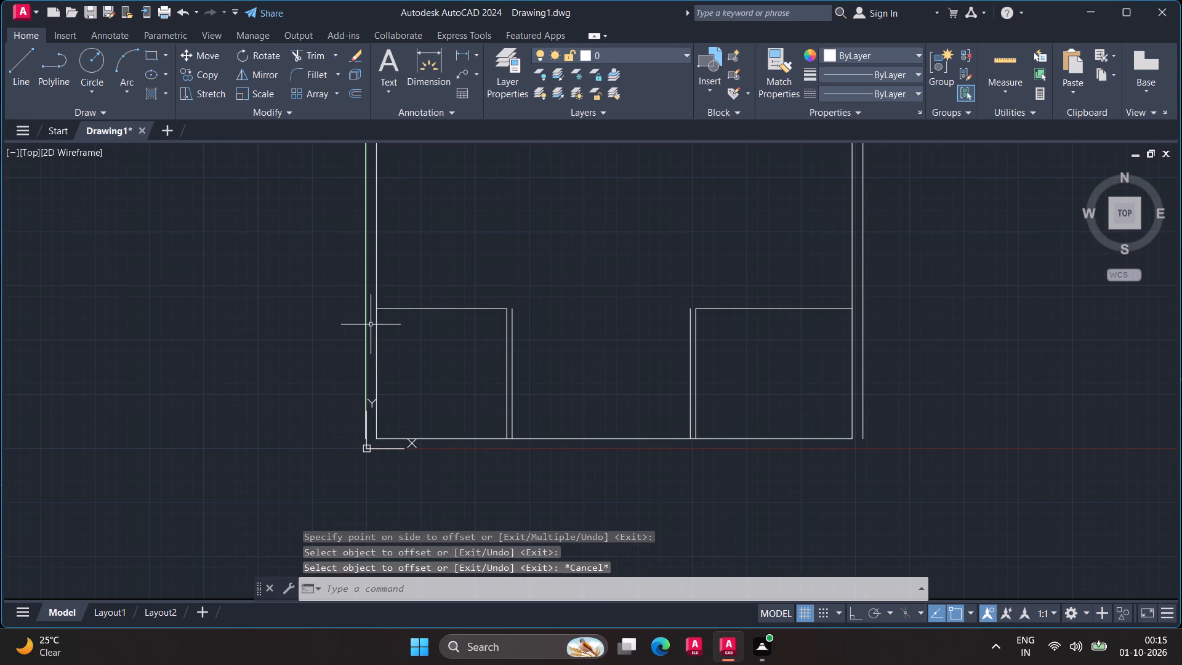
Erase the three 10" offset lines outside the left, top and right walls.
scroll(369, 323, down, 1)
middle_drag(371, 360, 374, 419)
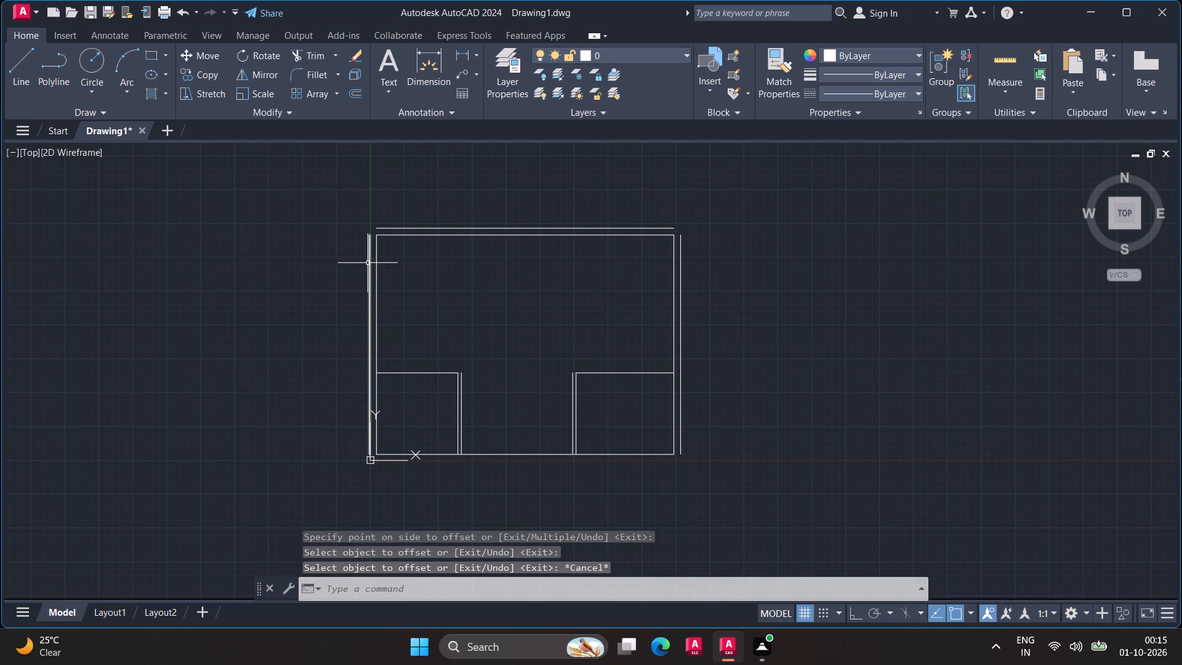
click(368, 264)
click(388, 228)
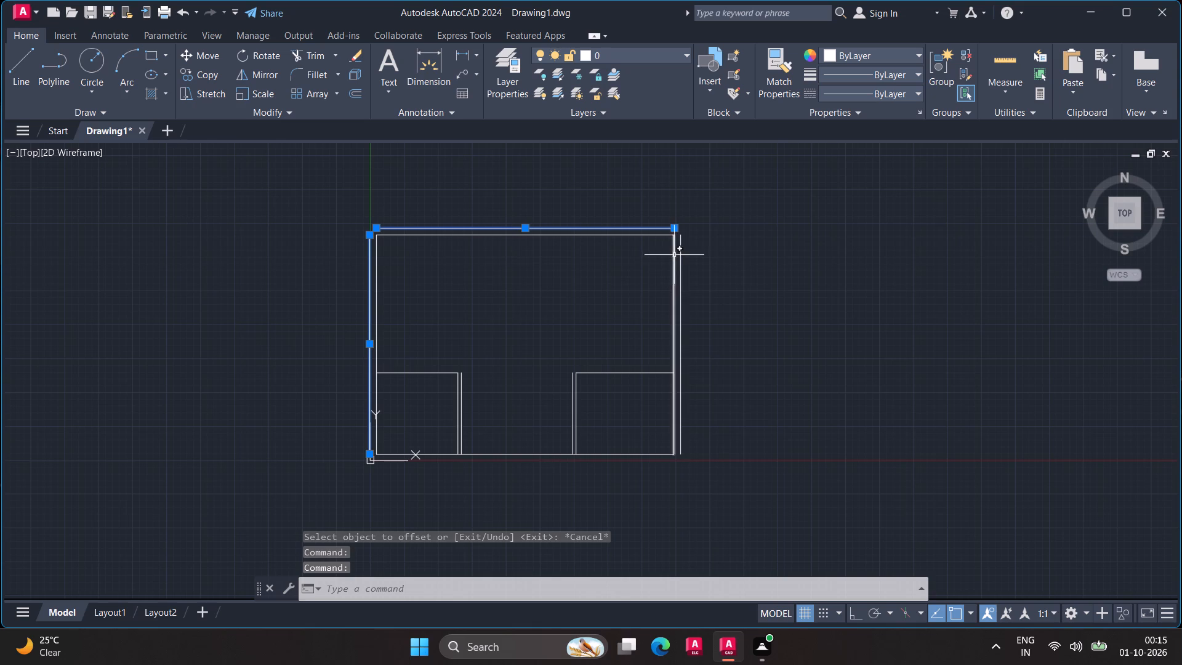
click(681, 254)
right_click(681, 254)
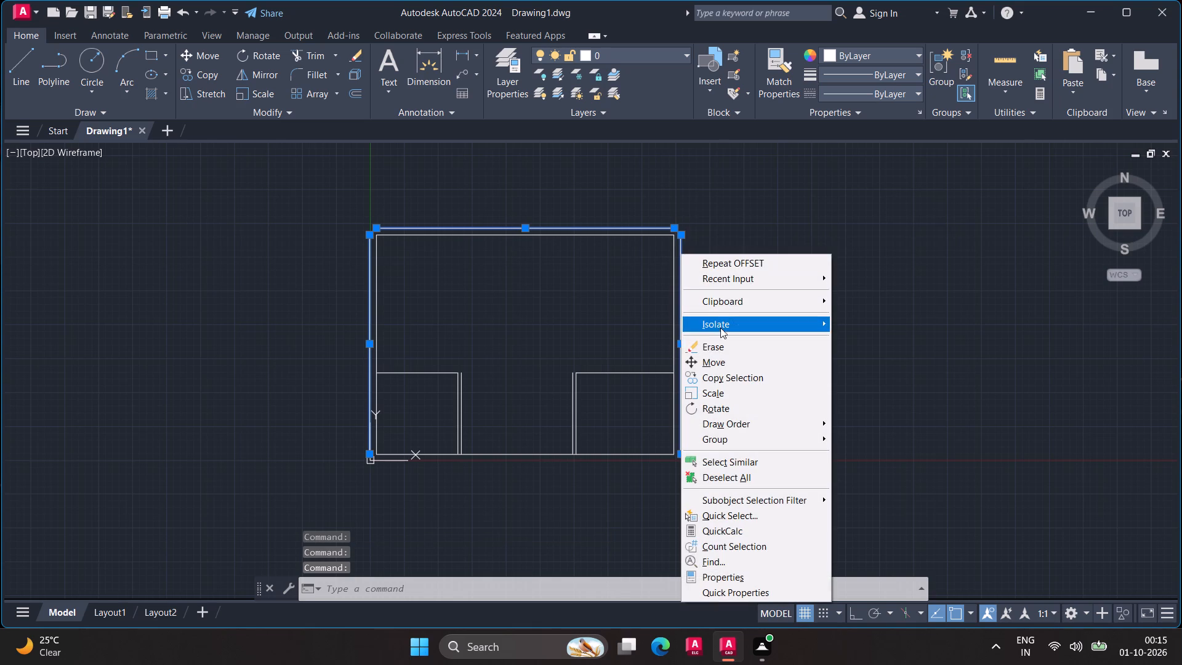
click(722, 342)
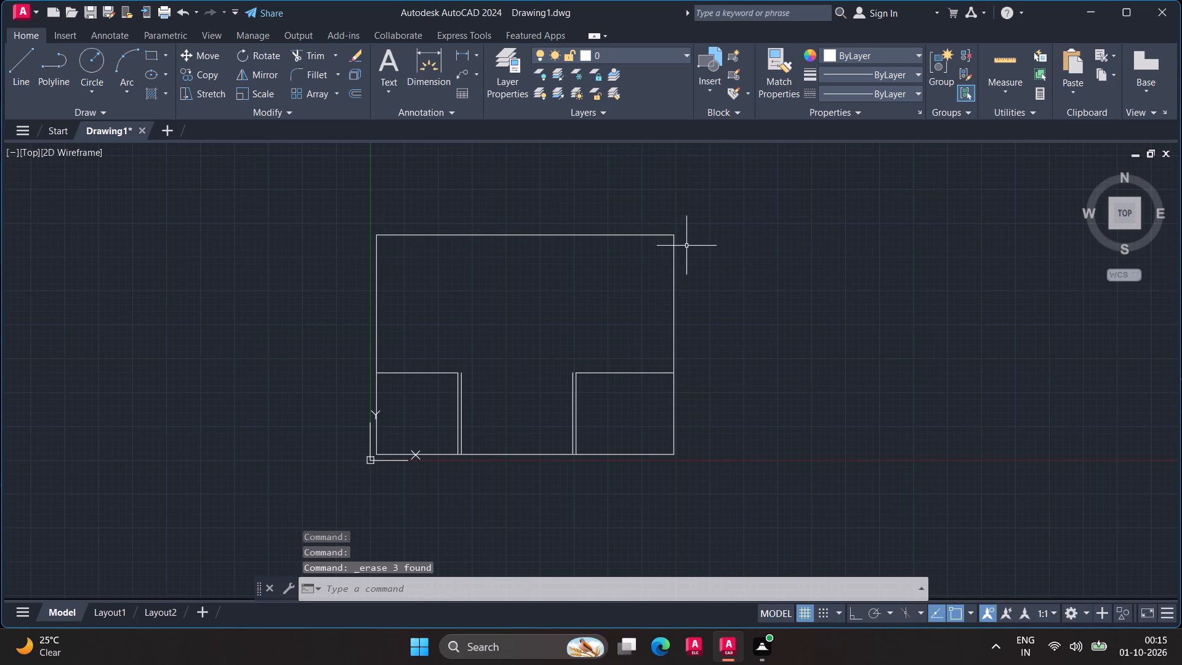
Group the top, right, bottom and left inner wall lines into one unnamed group.
click(651, 236)
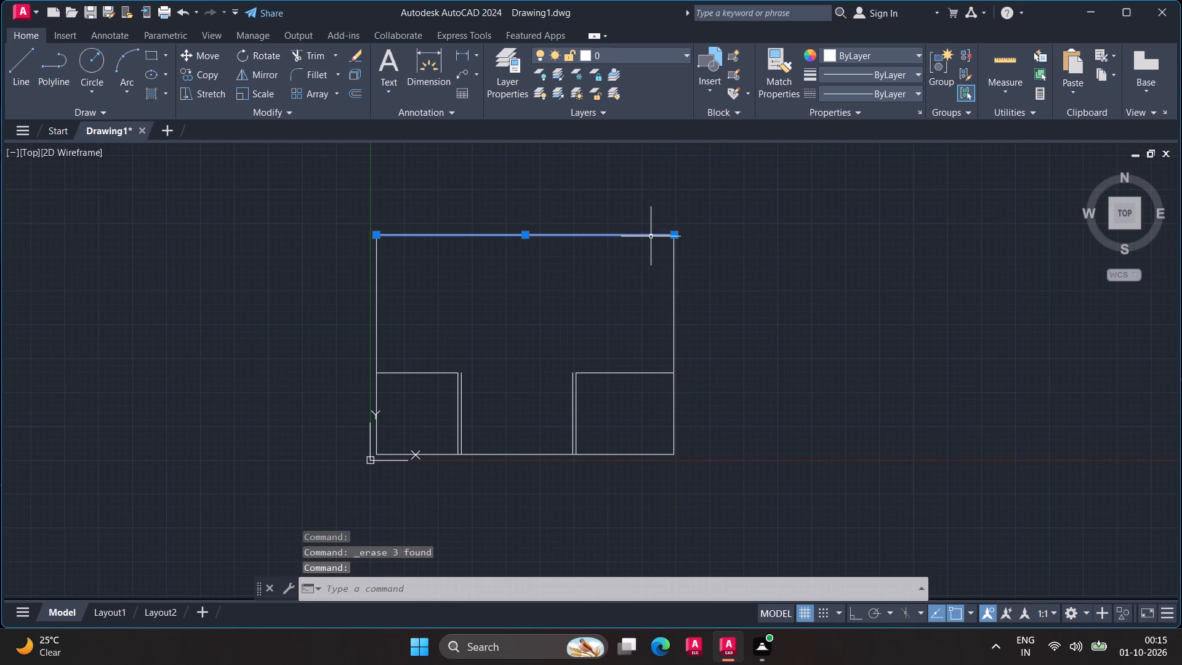
click(675, 268)
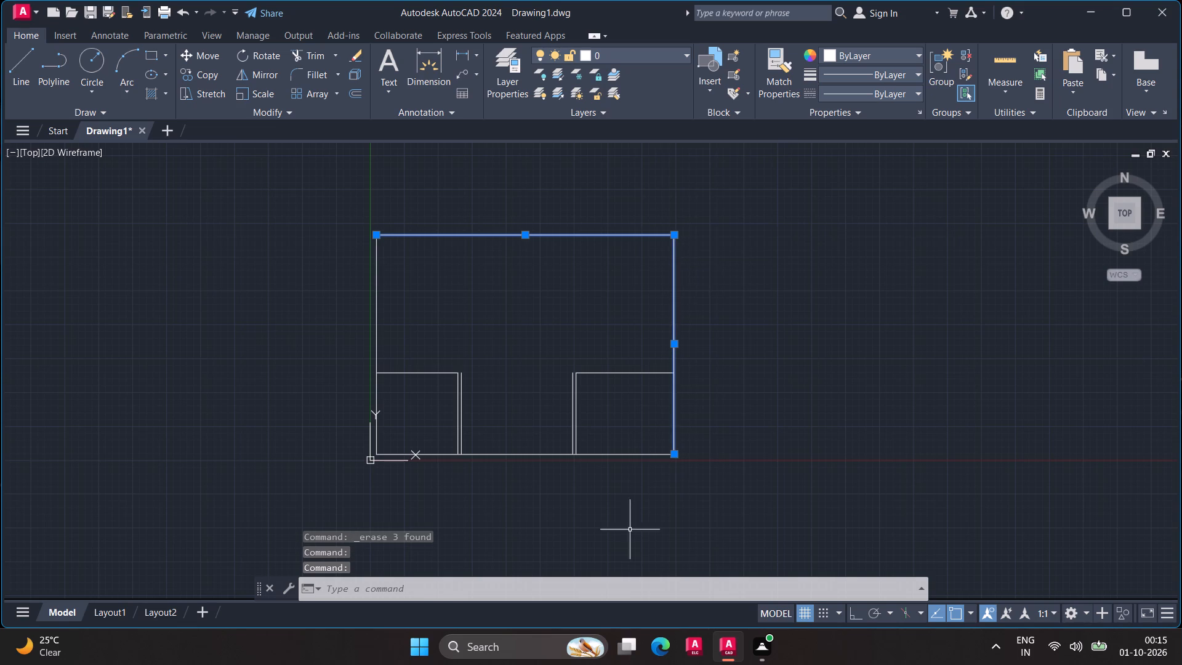
click(517, 454)
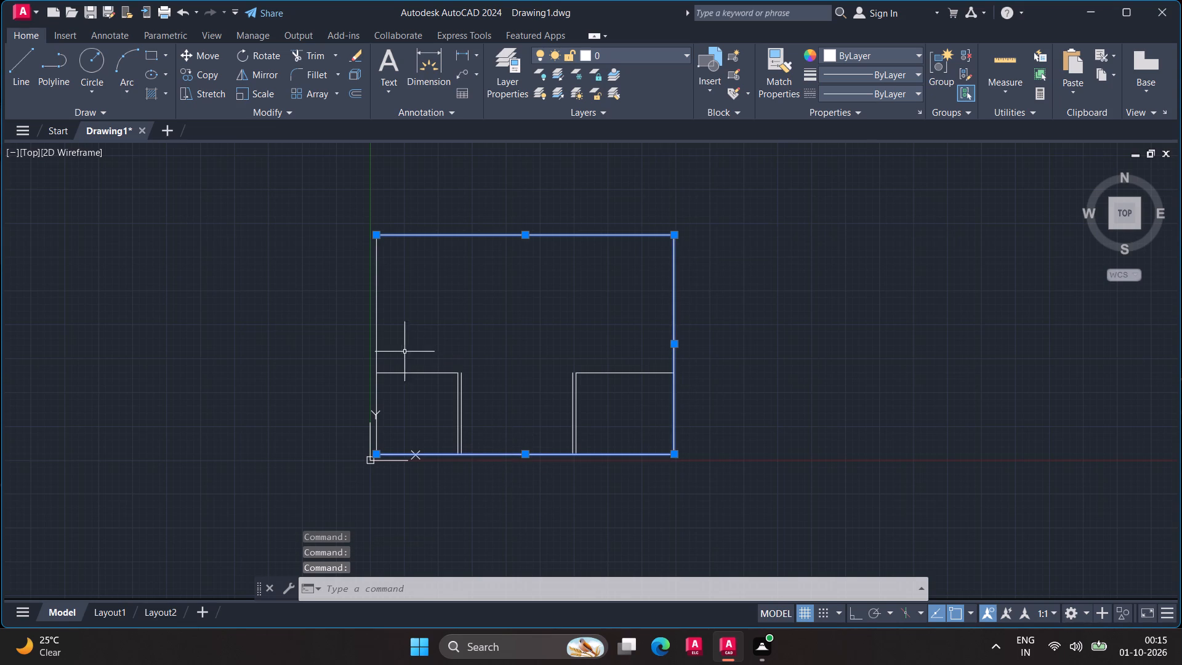
drag(390, 343, 309, 324)
click(312, 323)
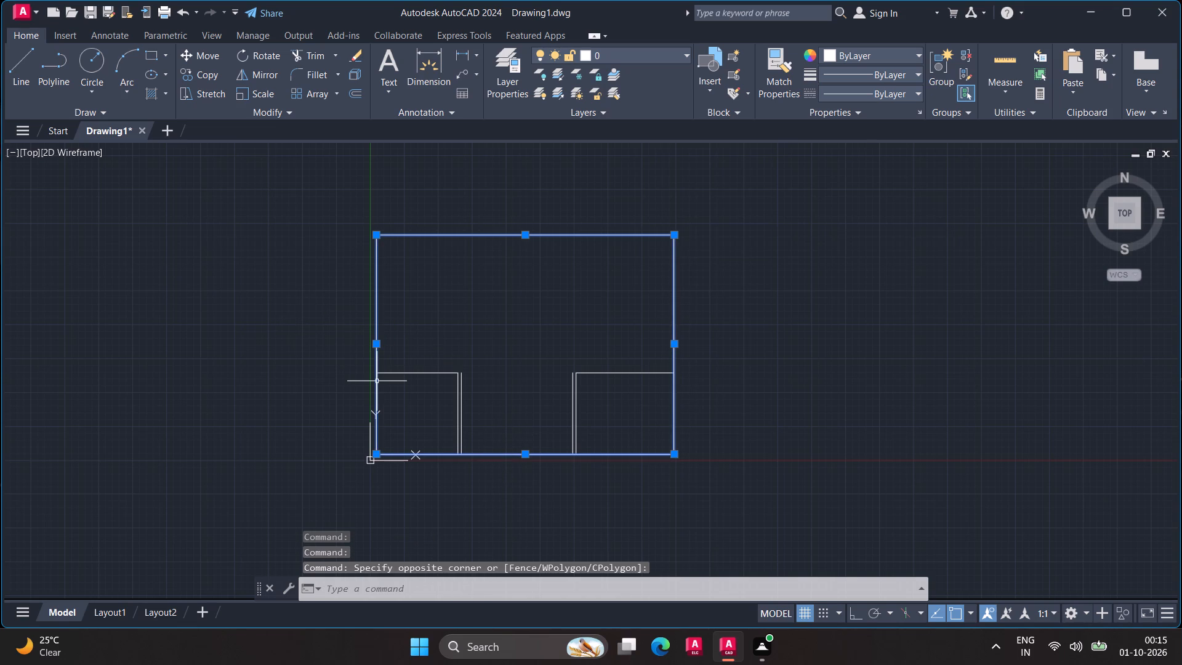
key(g)
key(Return)
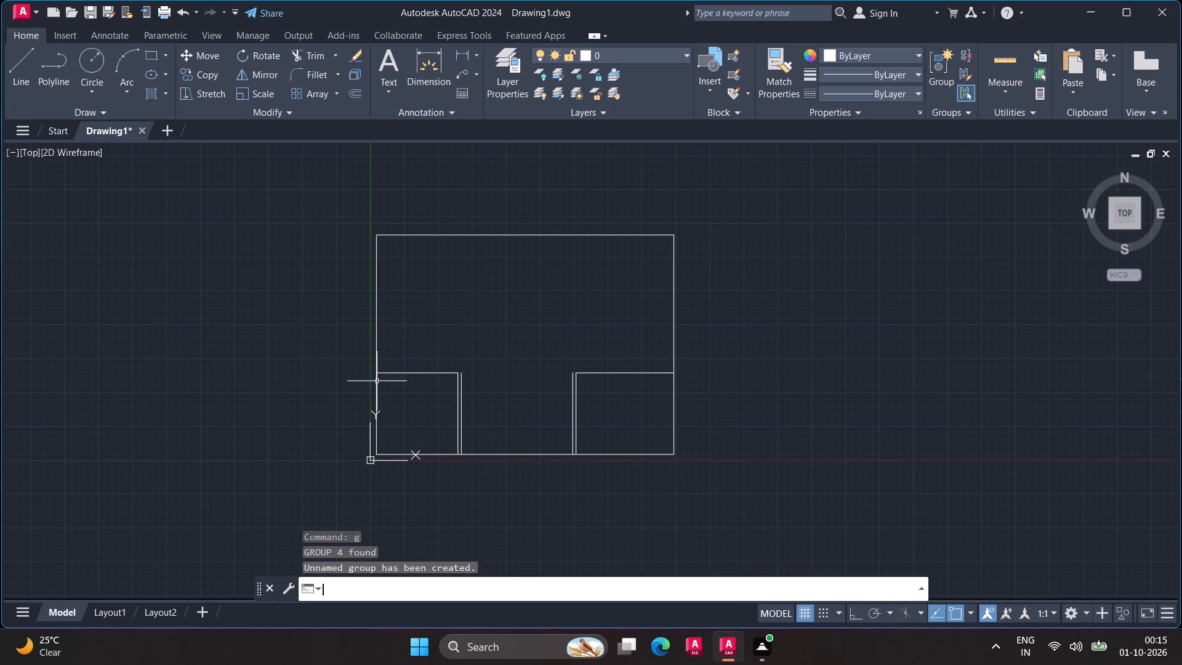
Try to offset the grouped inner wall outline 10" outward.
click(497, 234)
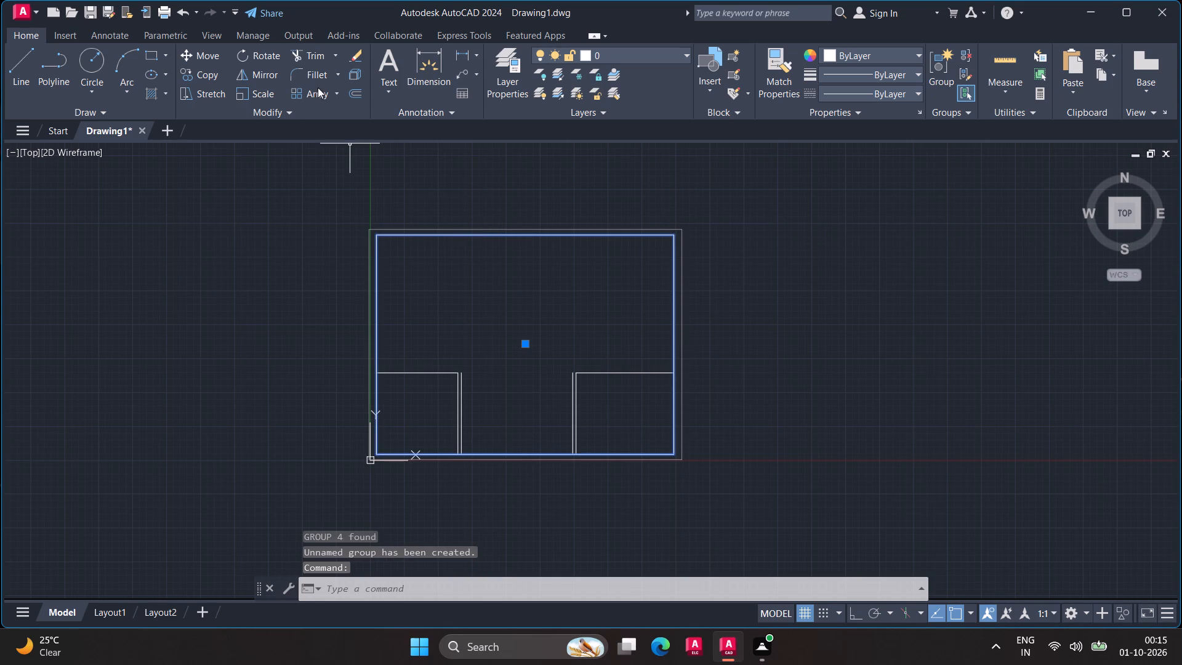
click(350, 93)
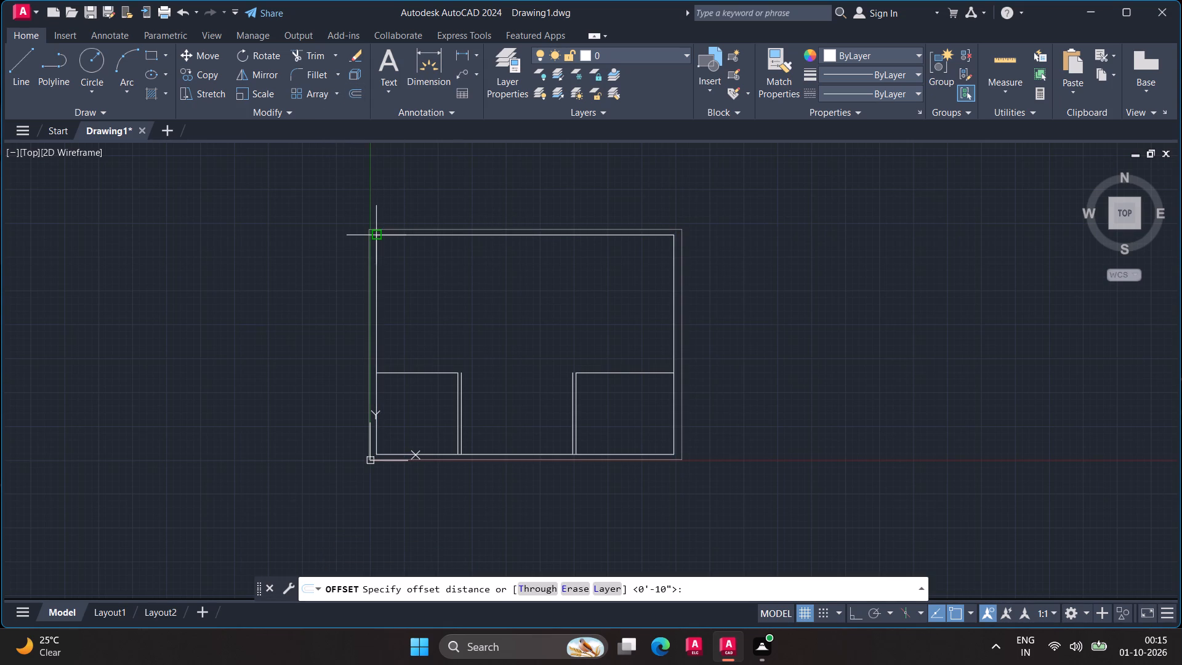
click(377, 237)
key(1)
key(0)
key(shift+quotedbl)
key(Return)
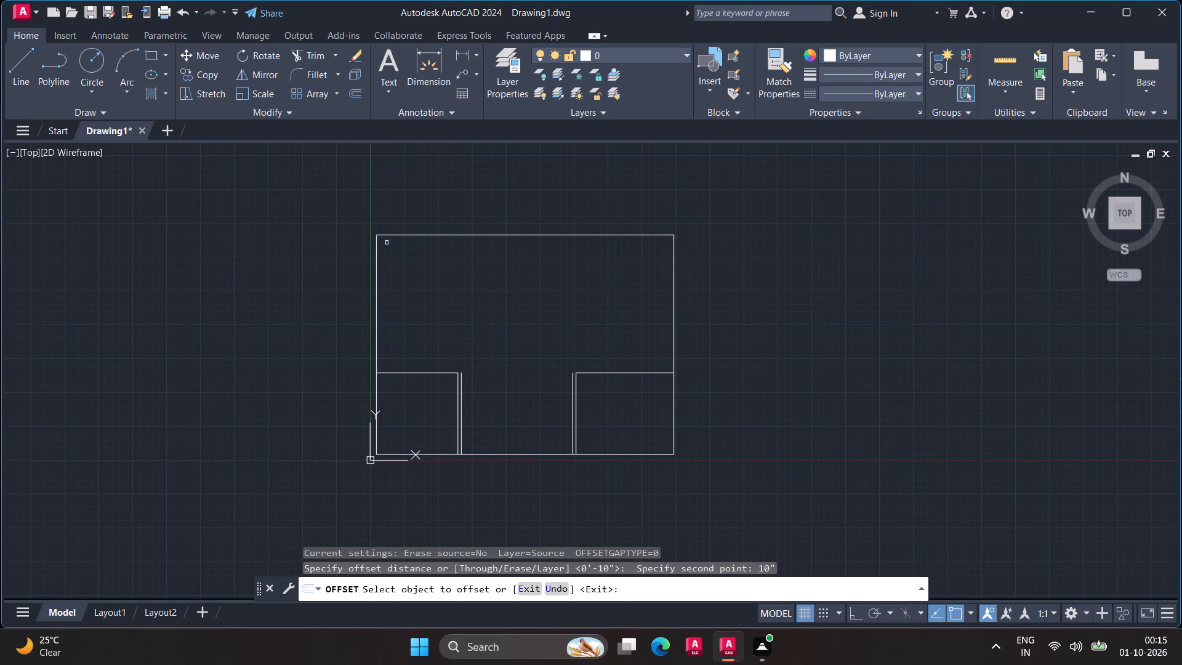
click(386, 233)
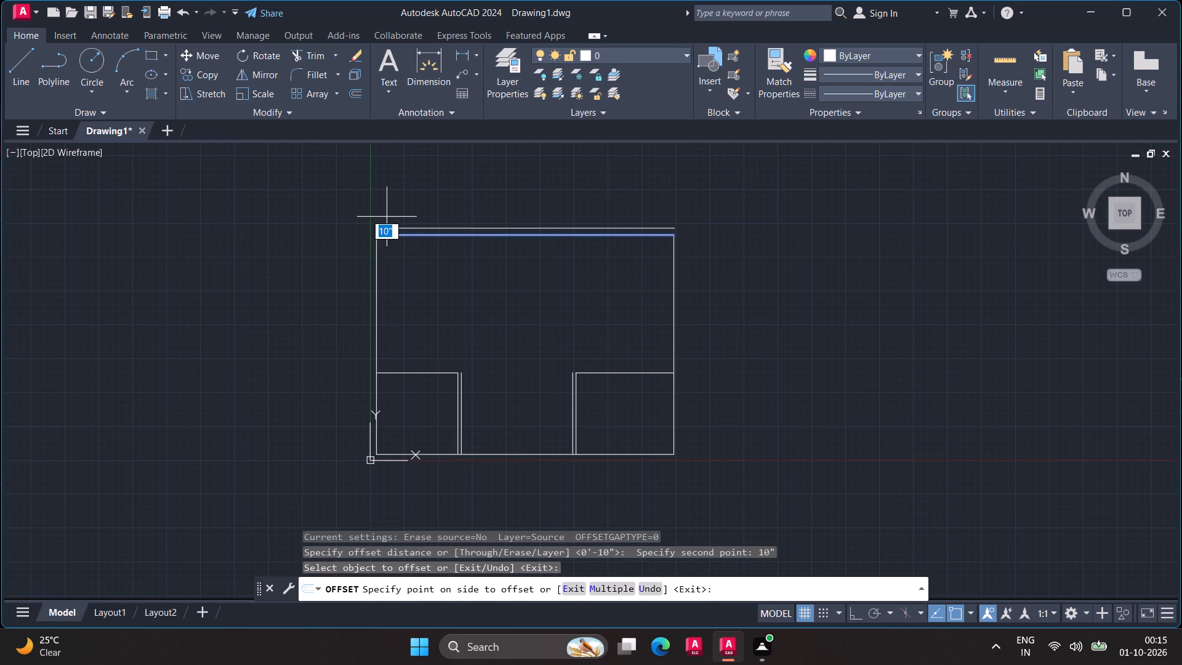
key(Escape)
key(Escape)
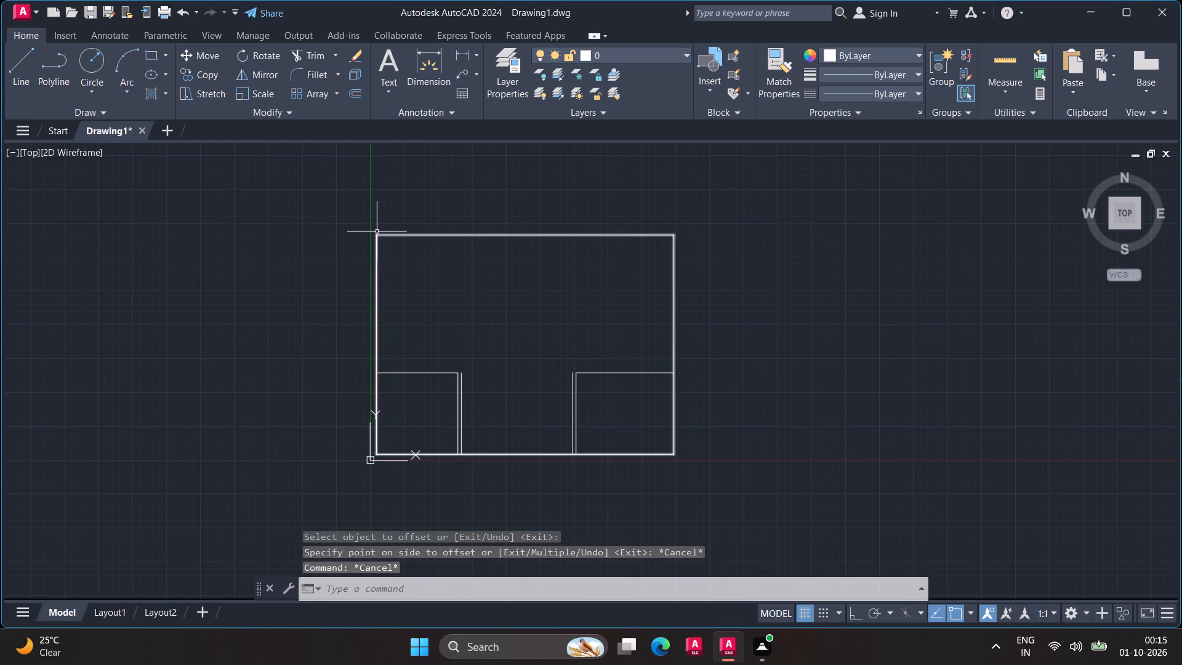
Offset the left and top inner wall lines 10" outward.
click(377, 234)
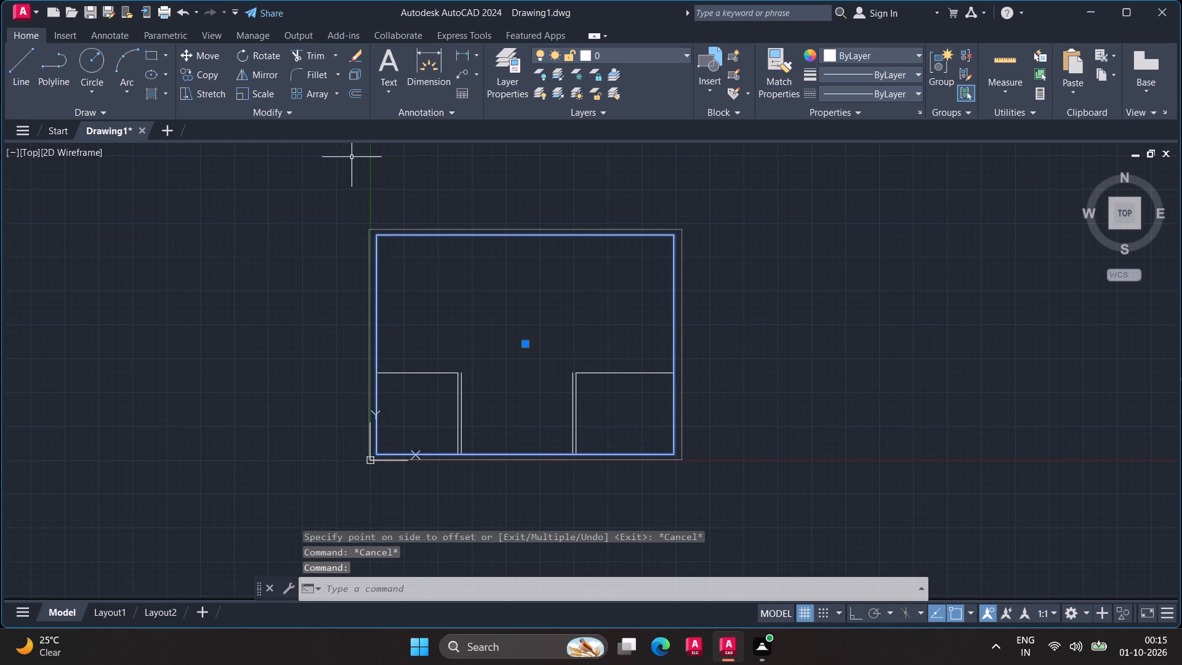
click(352, 91)
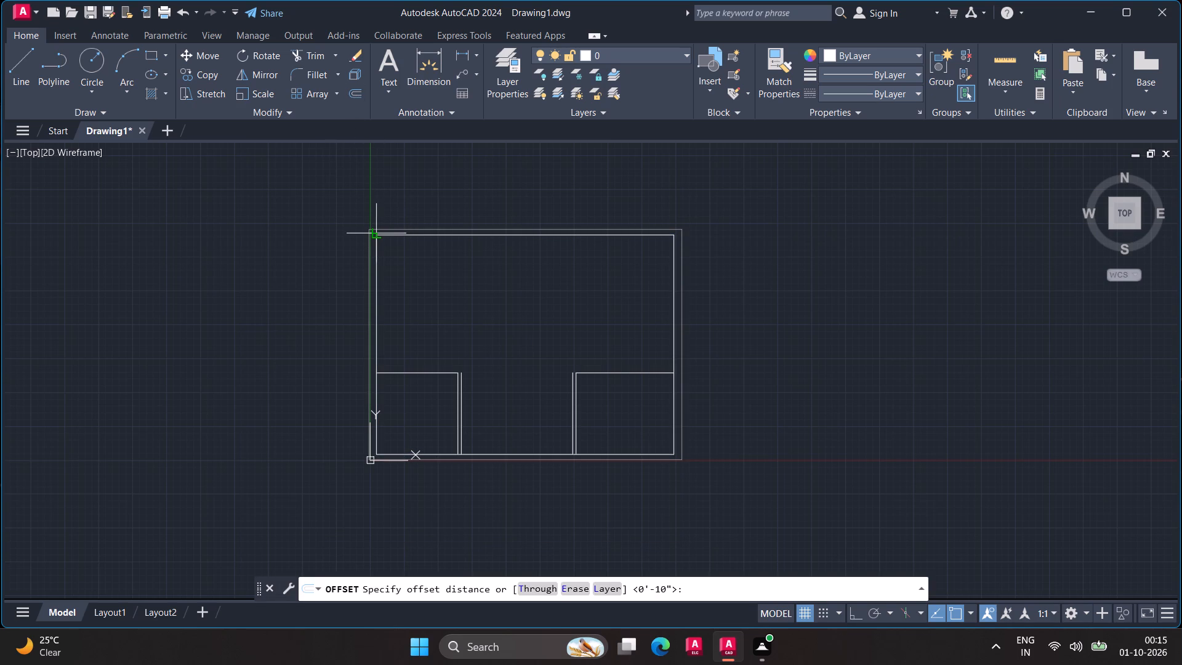
click(376, 233)
text(10)
key(shift+quotedbl)
key(Return)
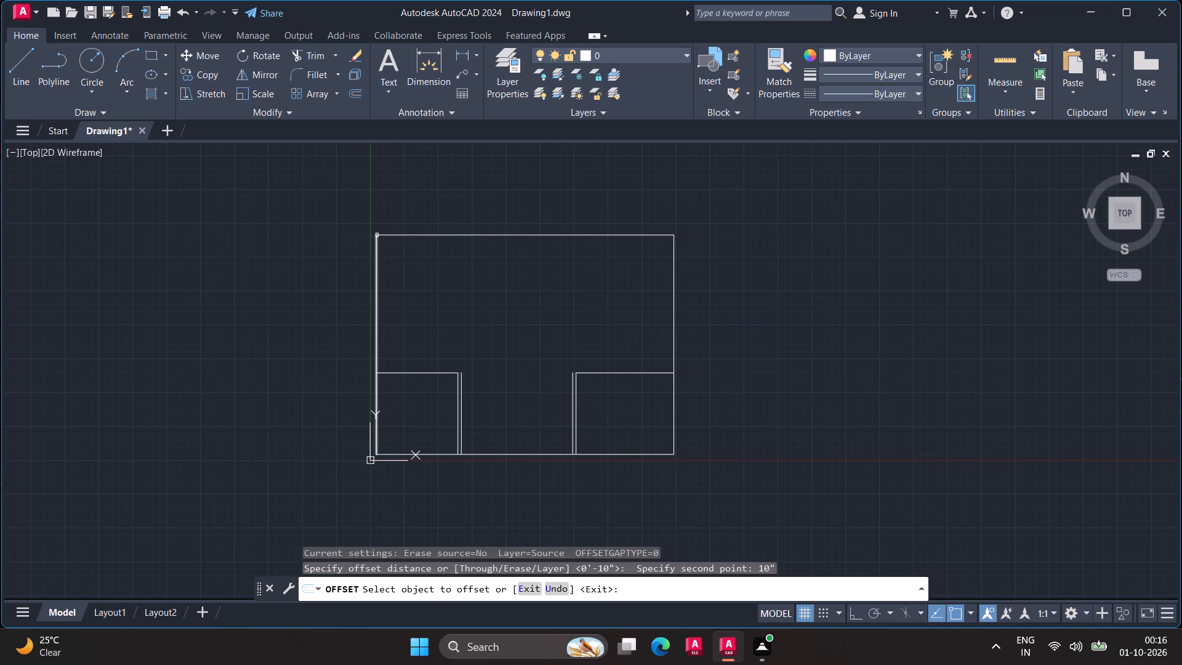
drag(377, 264, 372, 264)
click(361, 263)
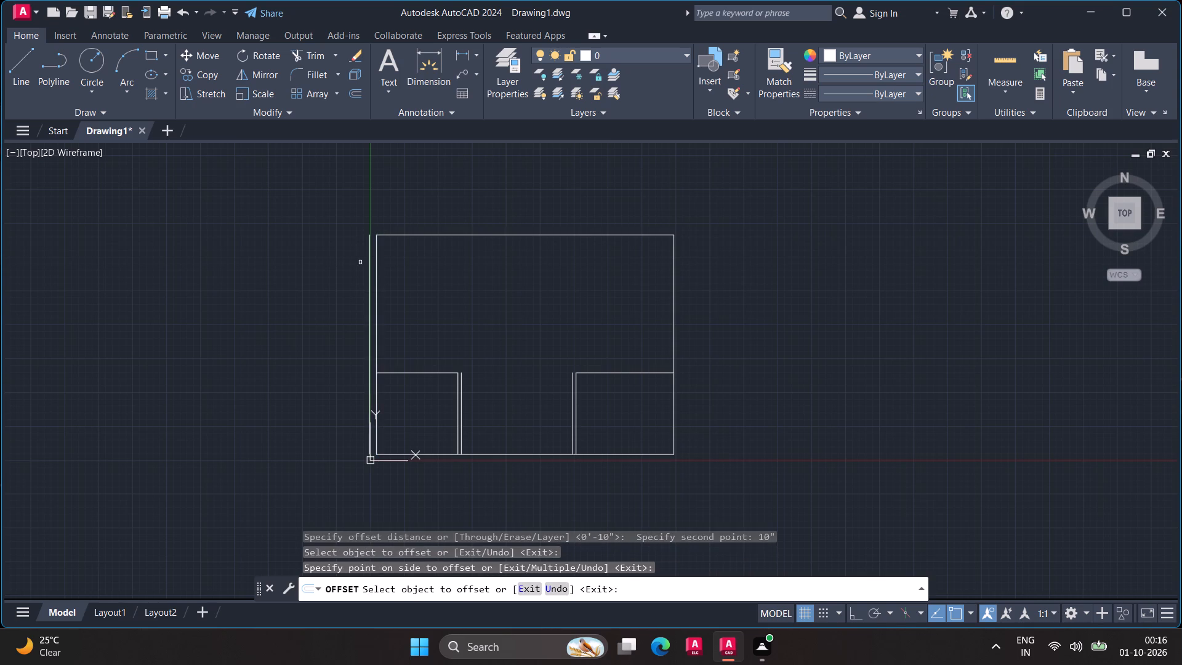
drag(387, 235, 388, 225)
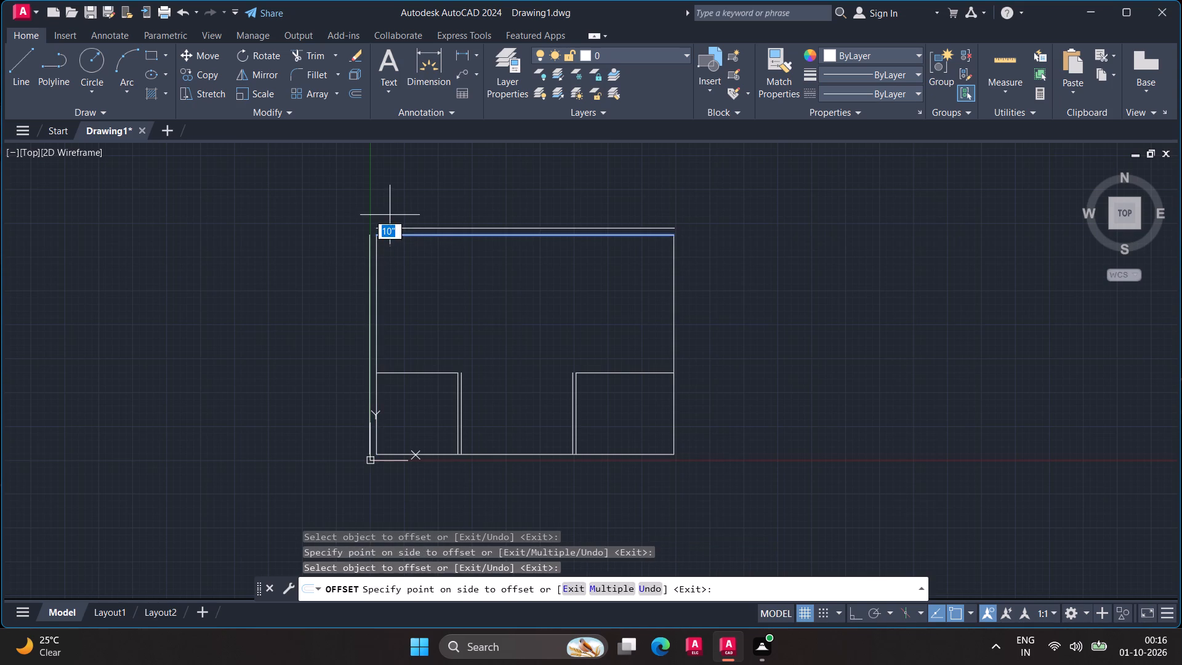
click(390, 214)
Offset the right and bottom inner wall lines 10" outward.
click(673, 284)
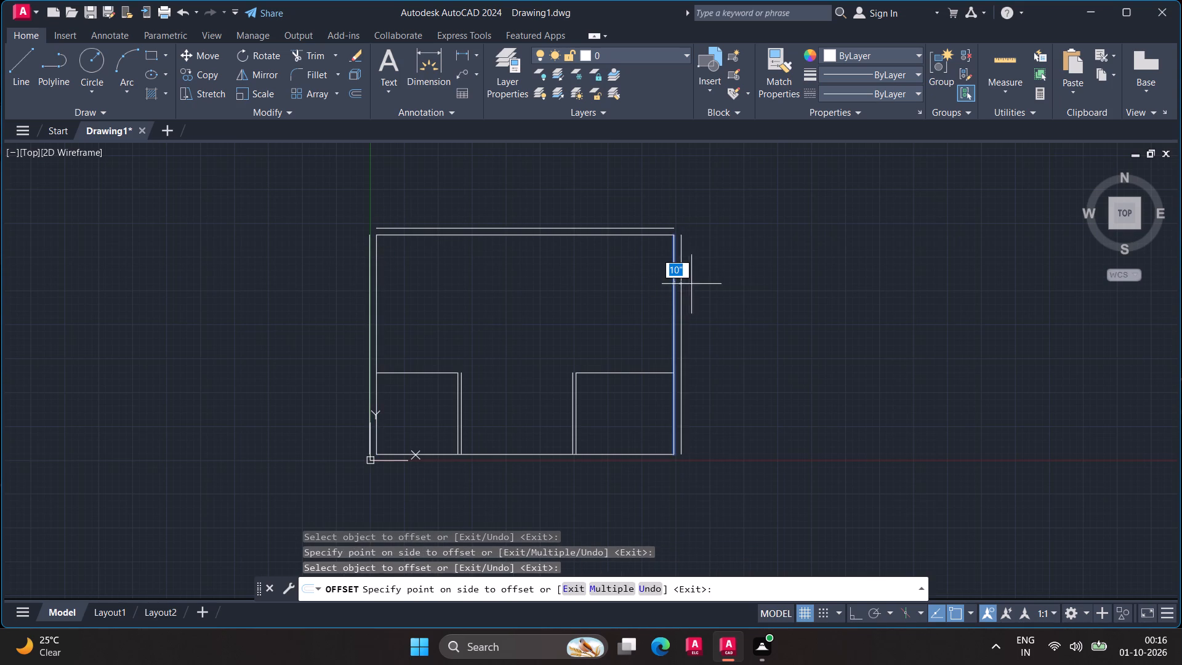
click(691, 284)
click(660, 457)
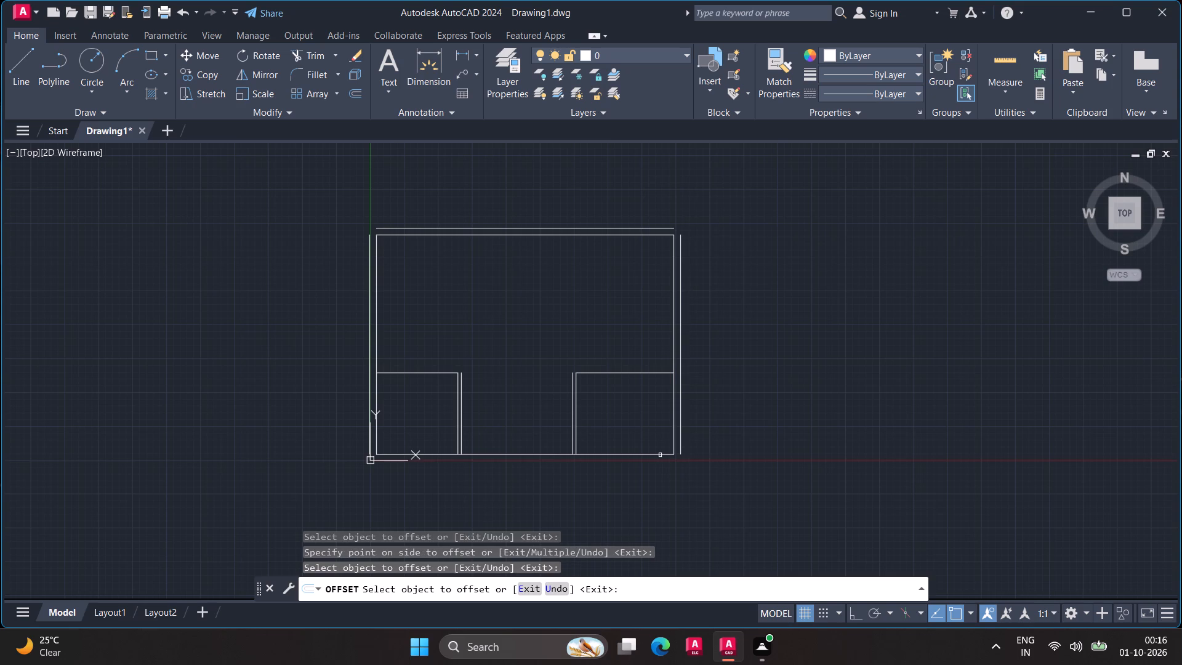
click(660, 453)
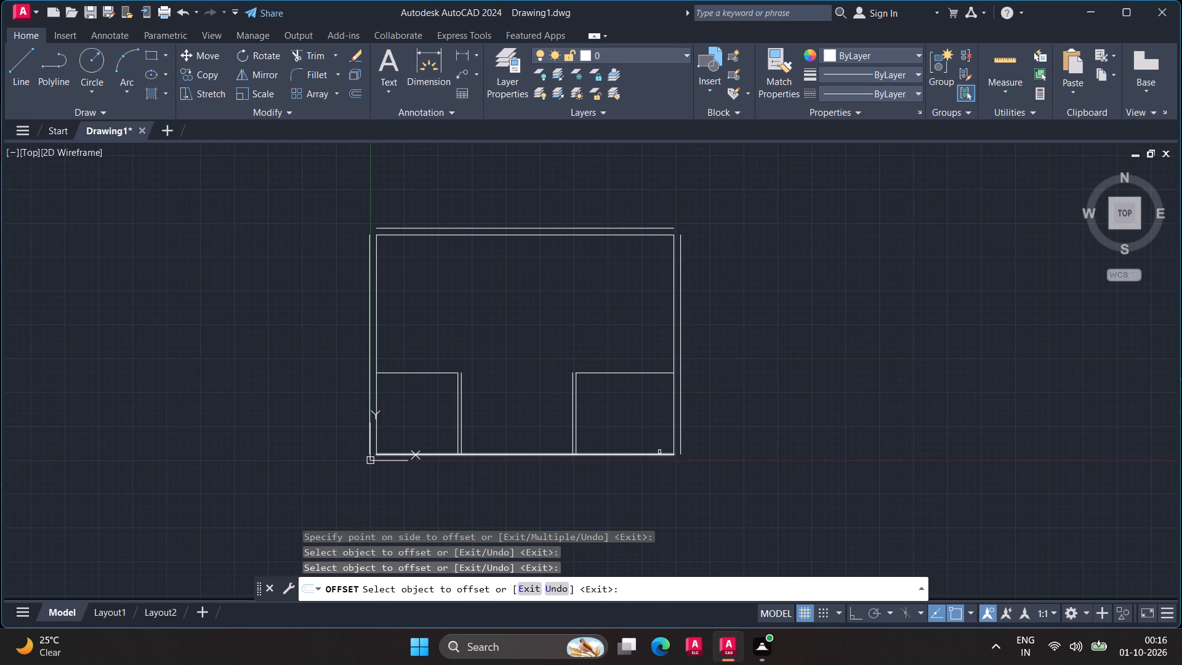
click(659, 453)
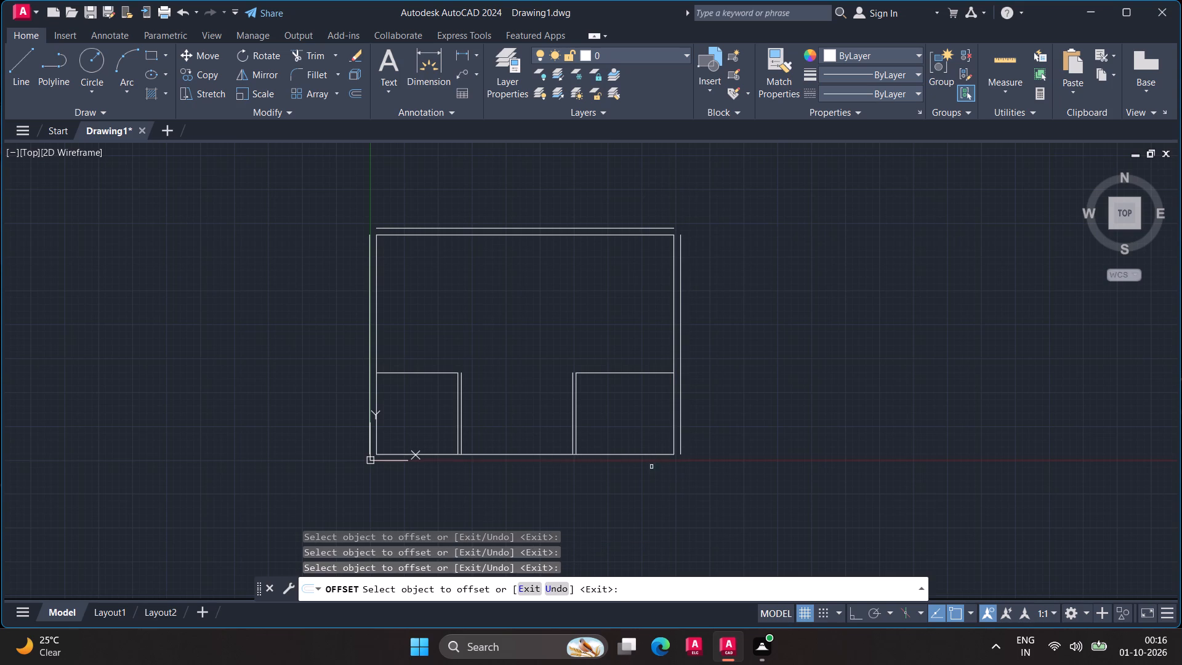
click(651, 456)
click(646, 477)
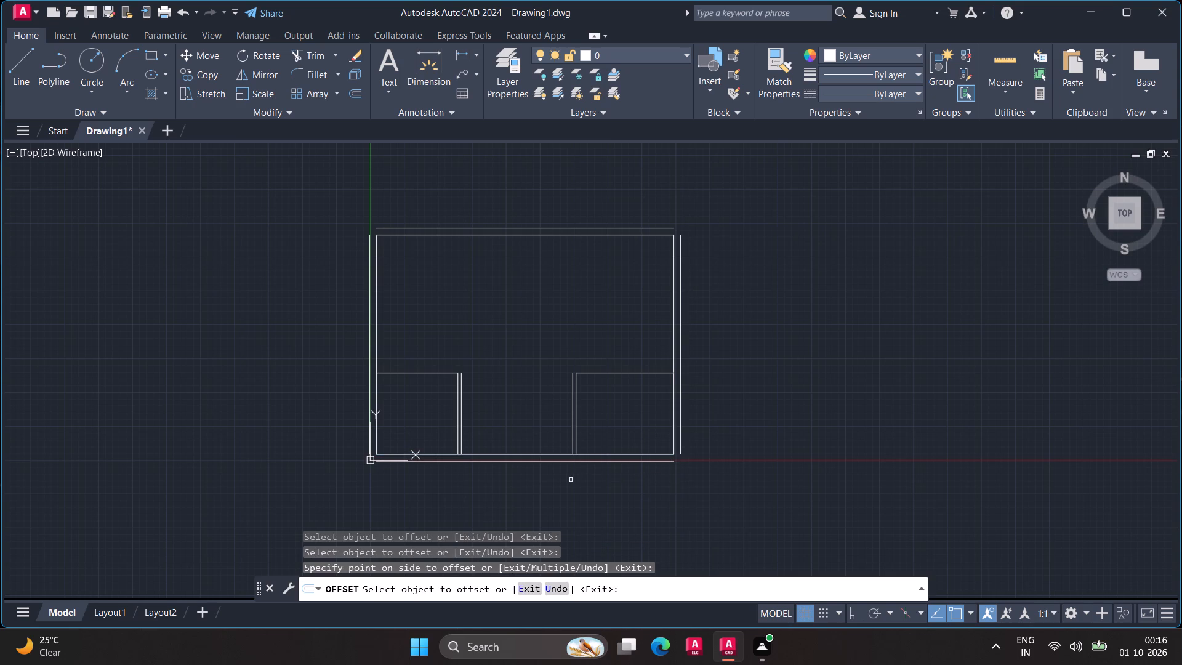
key(Escape)
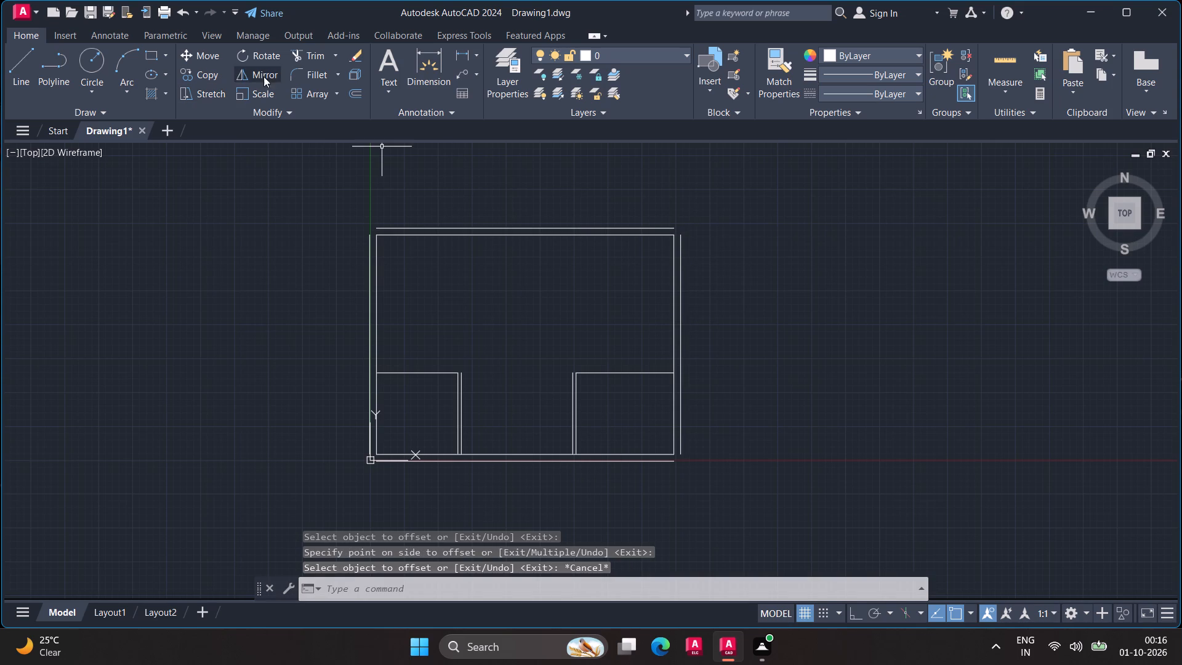
Fillet the right outer wall line with the top and bottom outer lines to close both right-hand corners sharply.
click(308, 72)
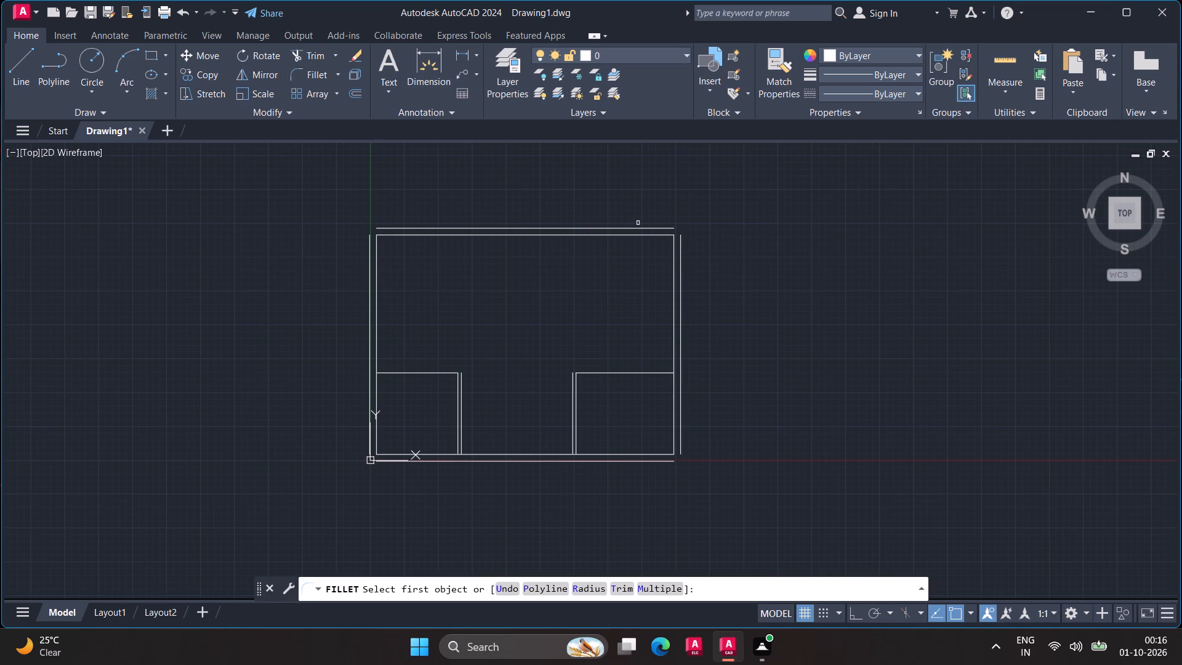
click(639, 226)
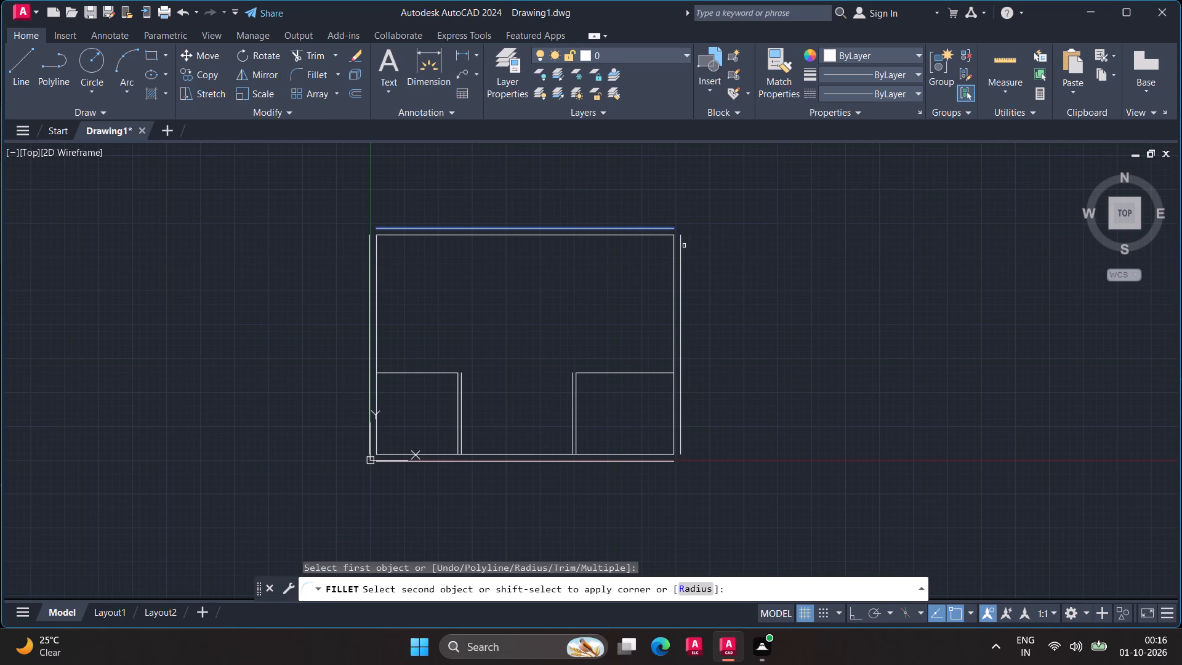
click(681, 246)
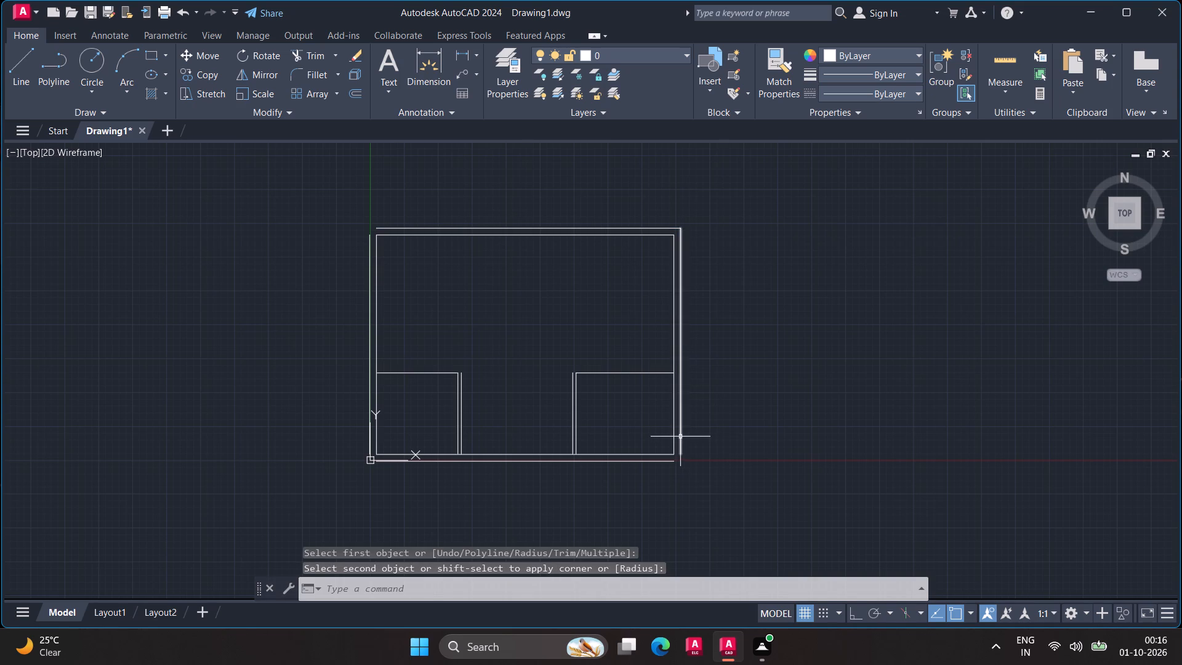
click(680, 437)
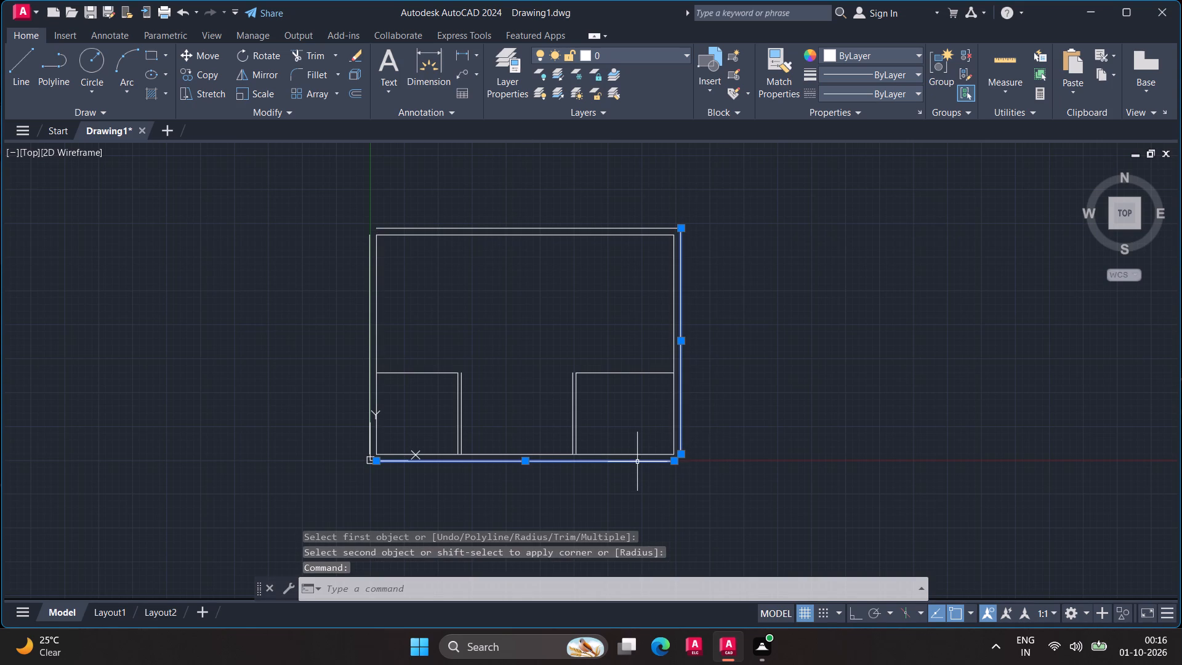
click(637, 462)
key(Escape)
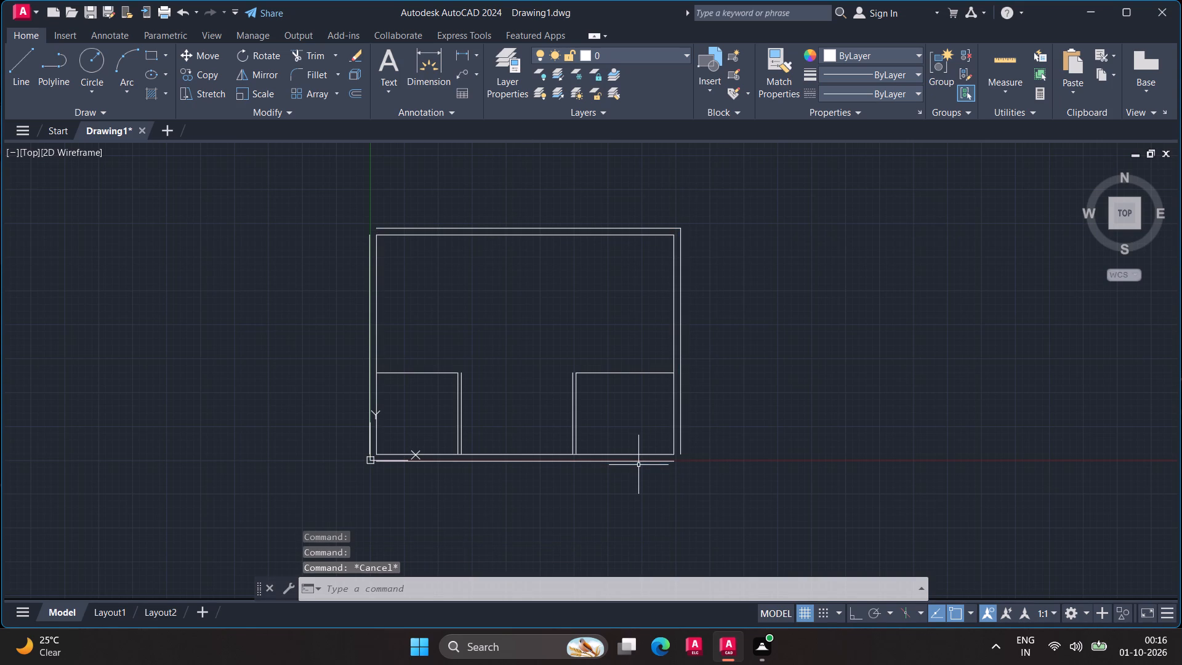
key(space)
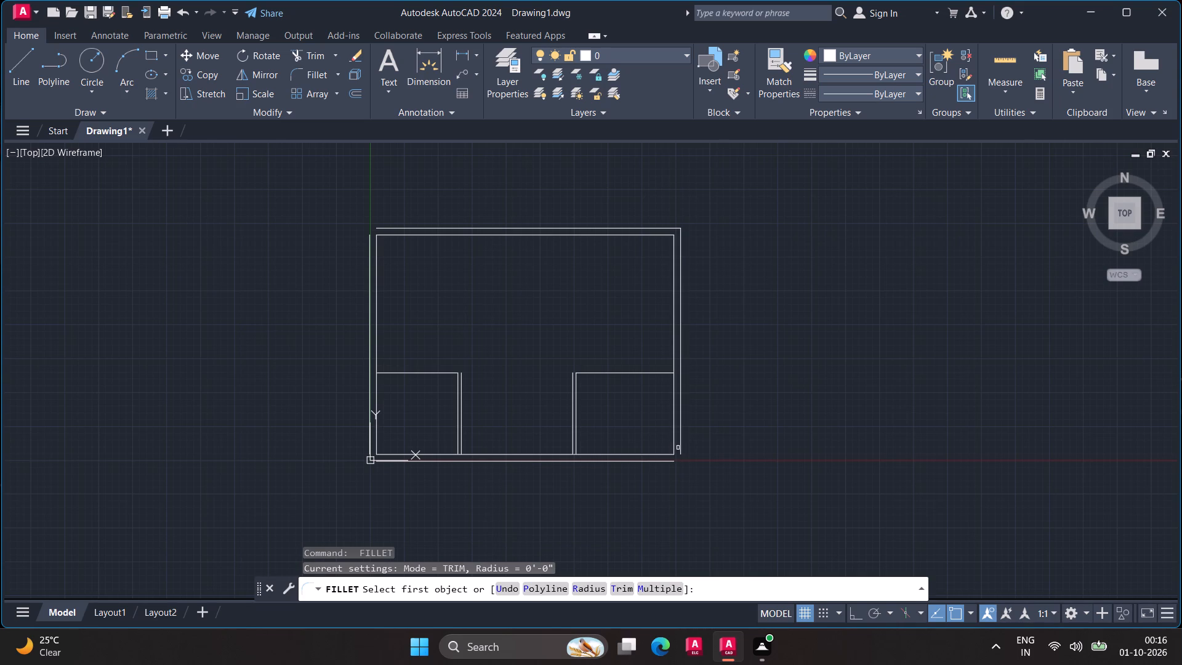
click(681, 448)
click(662, 462)
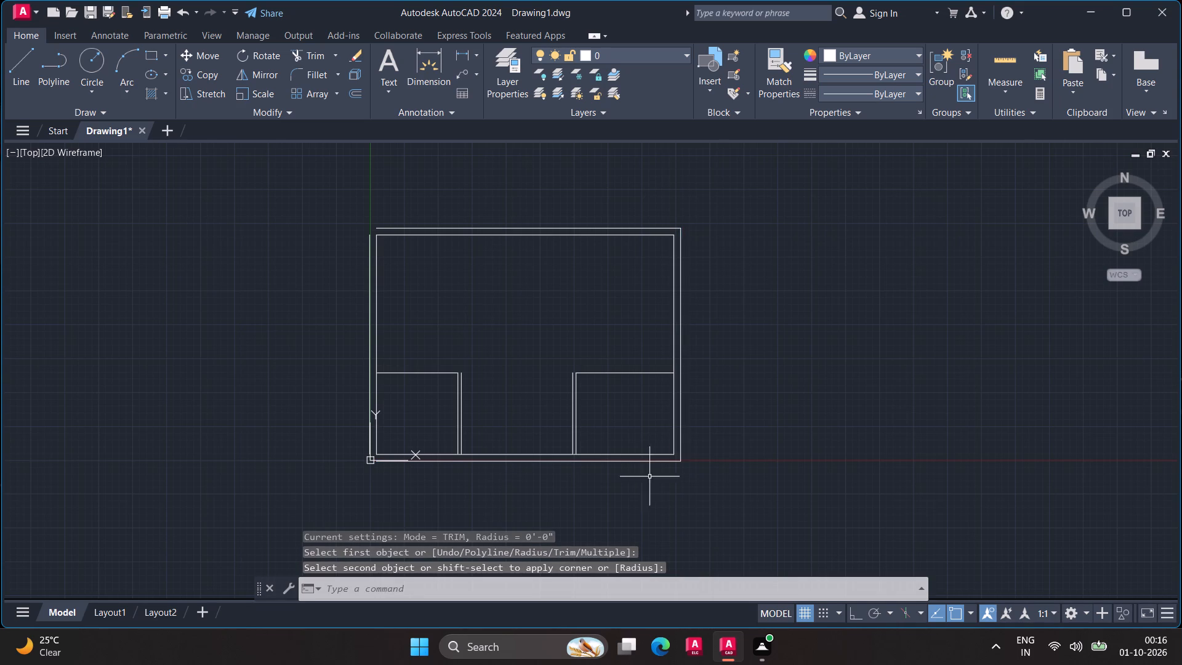
Fillet the left outer wall line with the bottom and top outer lines to close both left-hand corners sharply.
key(space)
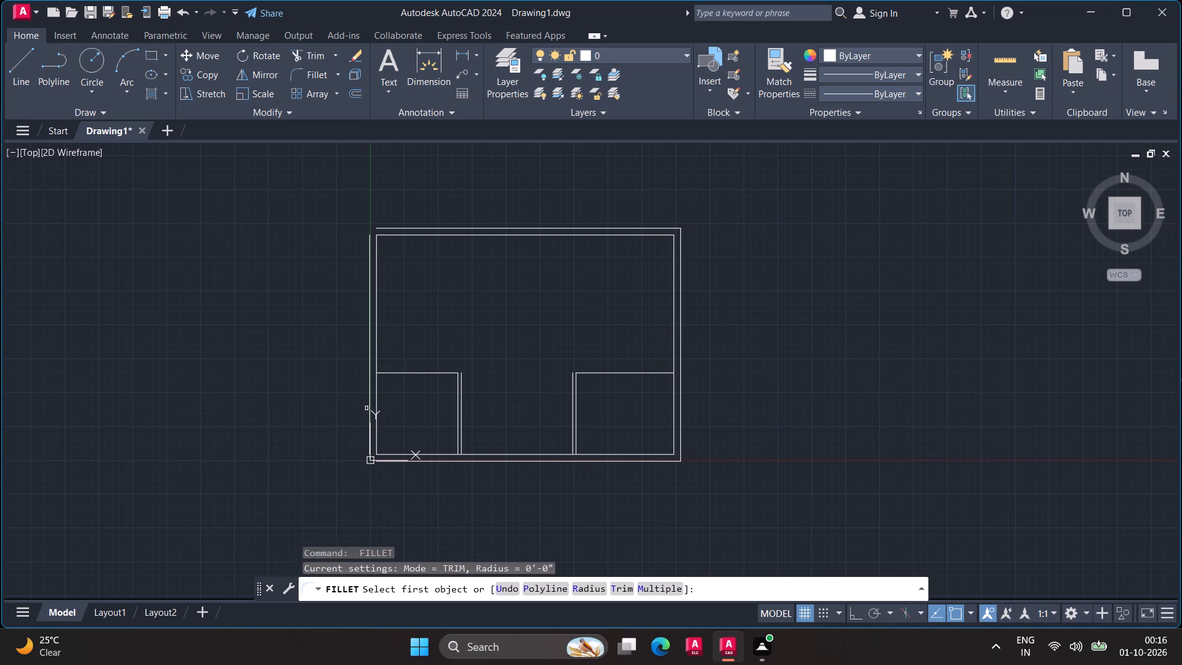
click(369, 409)
click(385, 463)
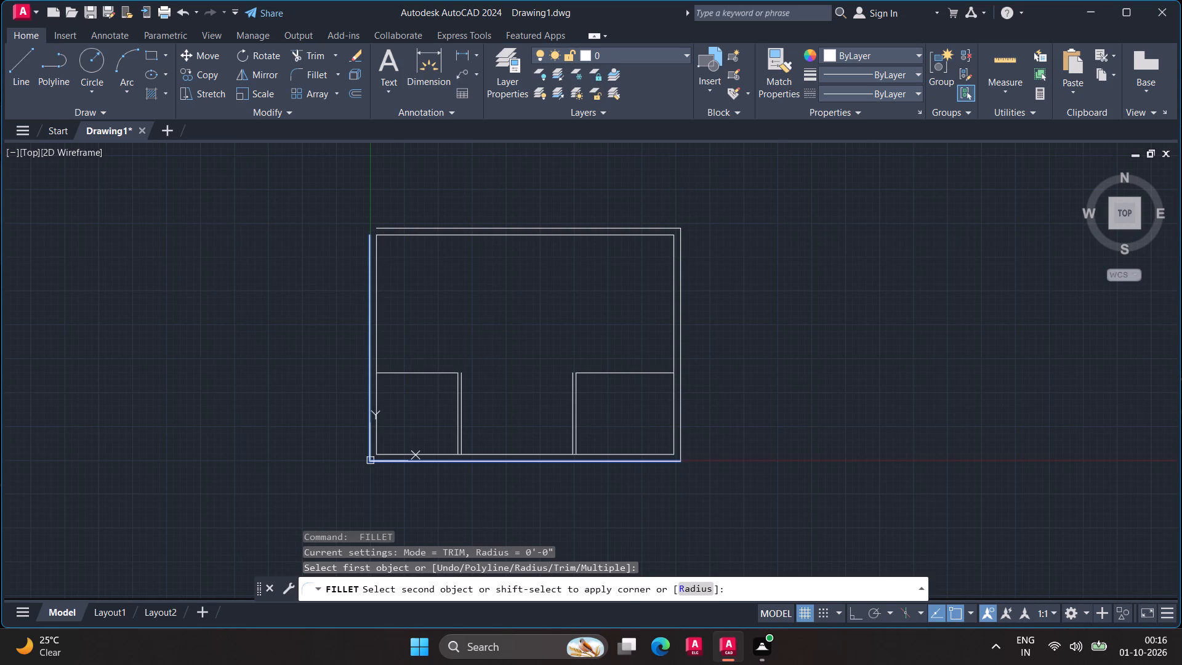
key(space)
click(369, 261)
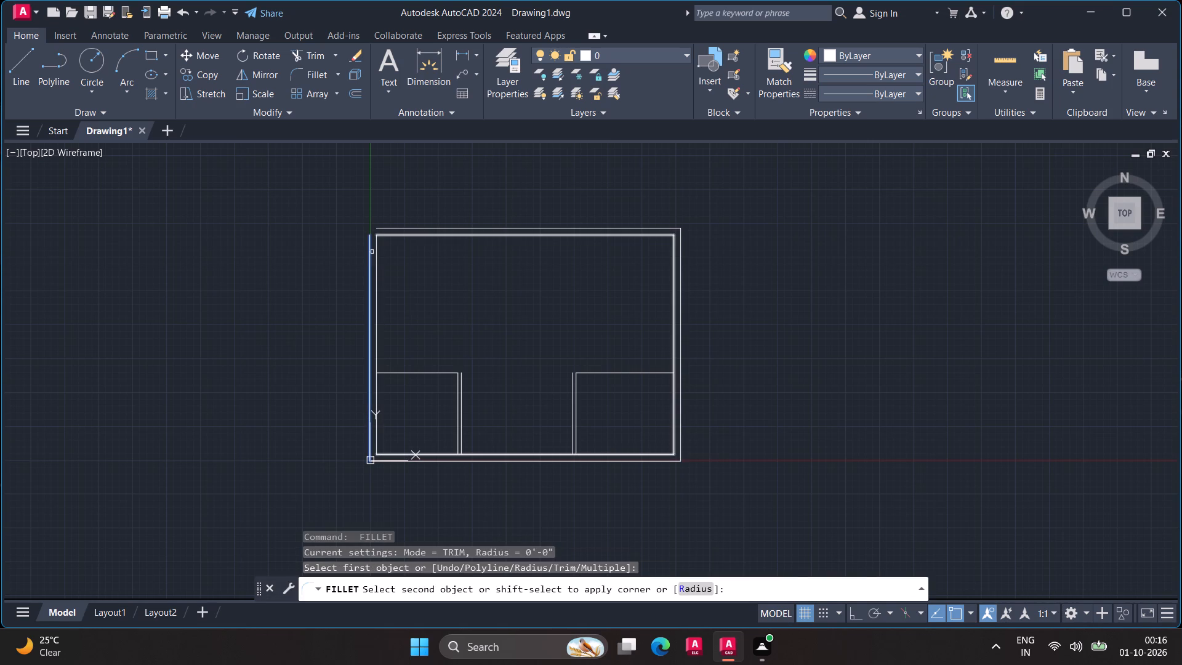
click(386, 226)
key(space)
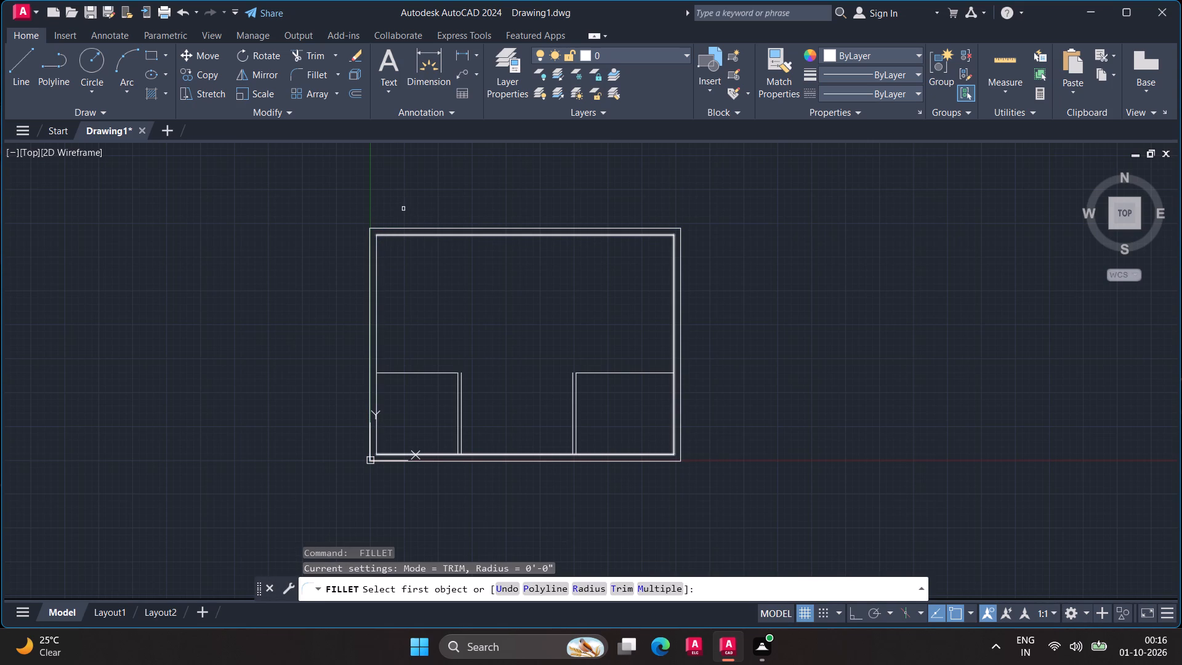
key(Escape)
key(Escape)
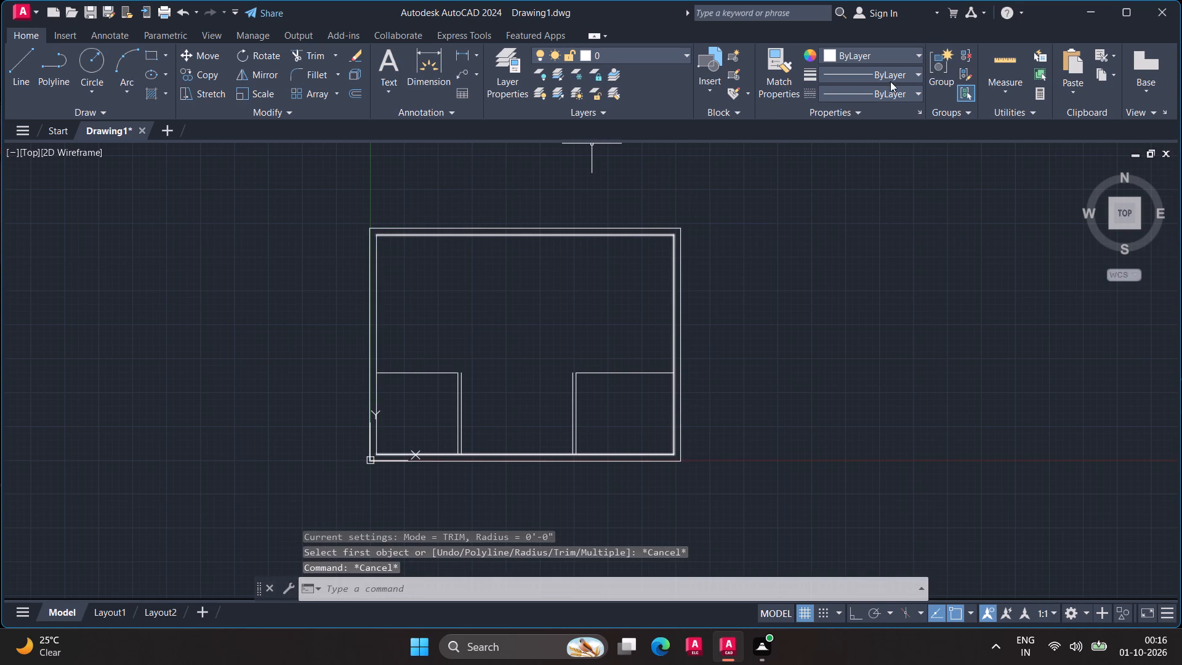
Measure the interior width and height inside the inner wall outline with Quick measure.
click(991, 52)
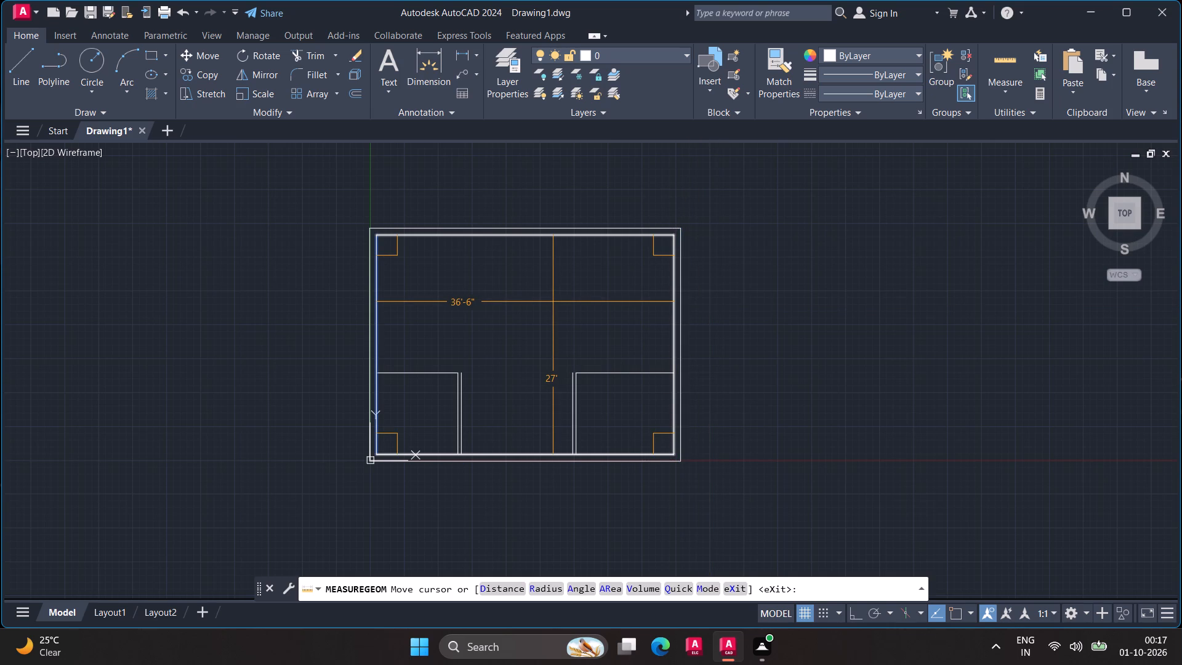
key(Escape)
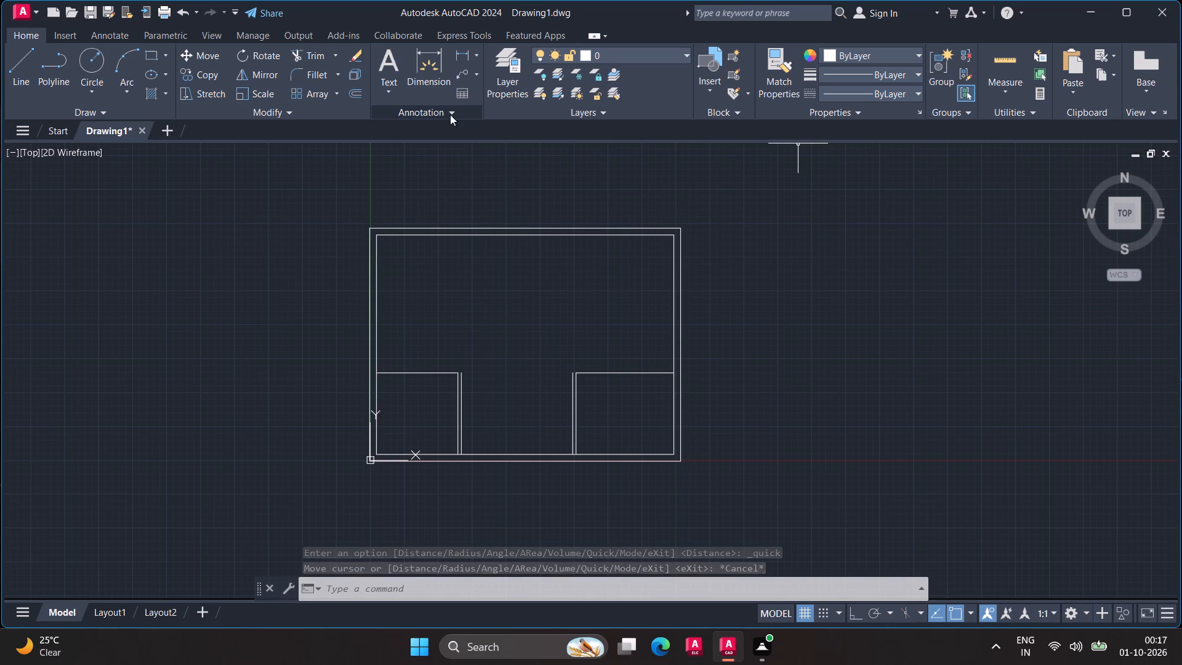
Add a vertical linear dimension outside the right outer wall, spanning its top and bottom outer corners.
click(464, 58)
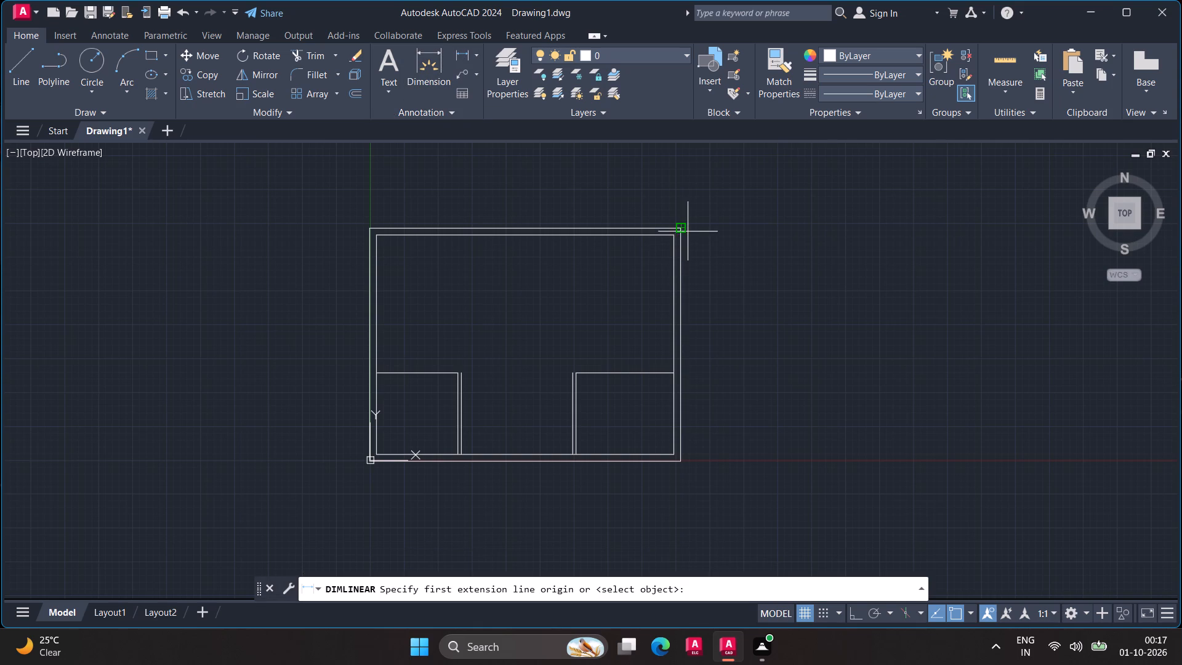
click(680, 231)
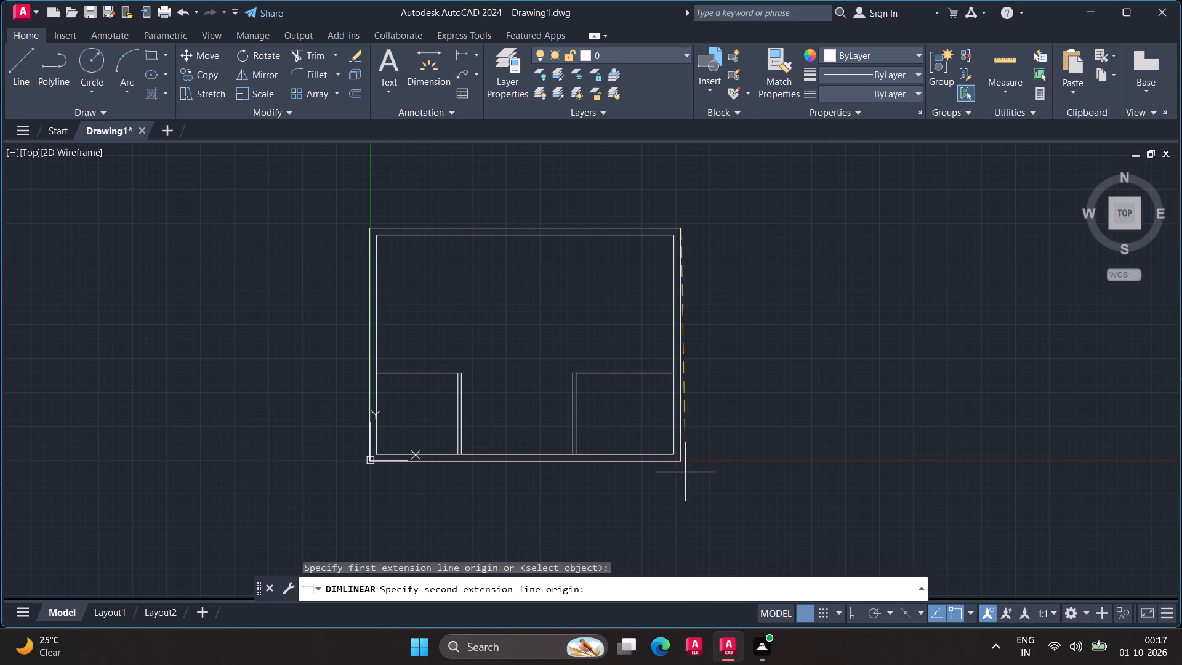
click(681, 460)
click(731, 461)
Add a horizontal linear dimension above the top outer wall, spanning its left and right outer corners.
scroll(731, 461, up, 1)
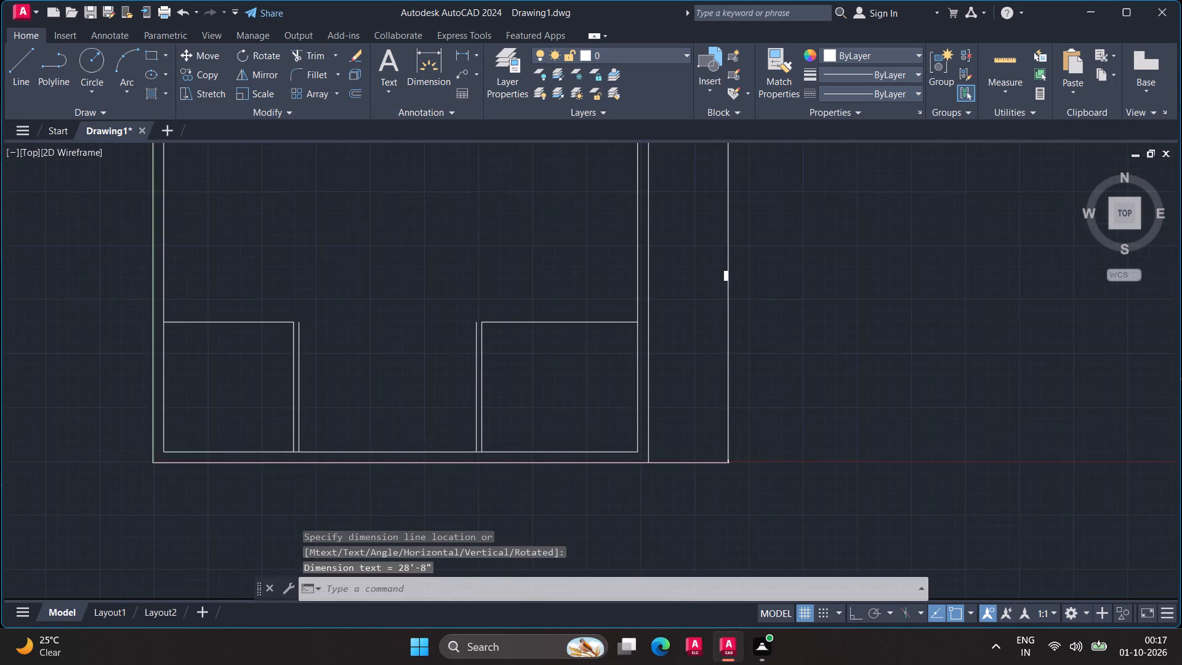
scroll(731, 461, up, 2)
middle_drag(733, 397, 735, 603)
middle_click(735, 603)
middle_click(735, 603)
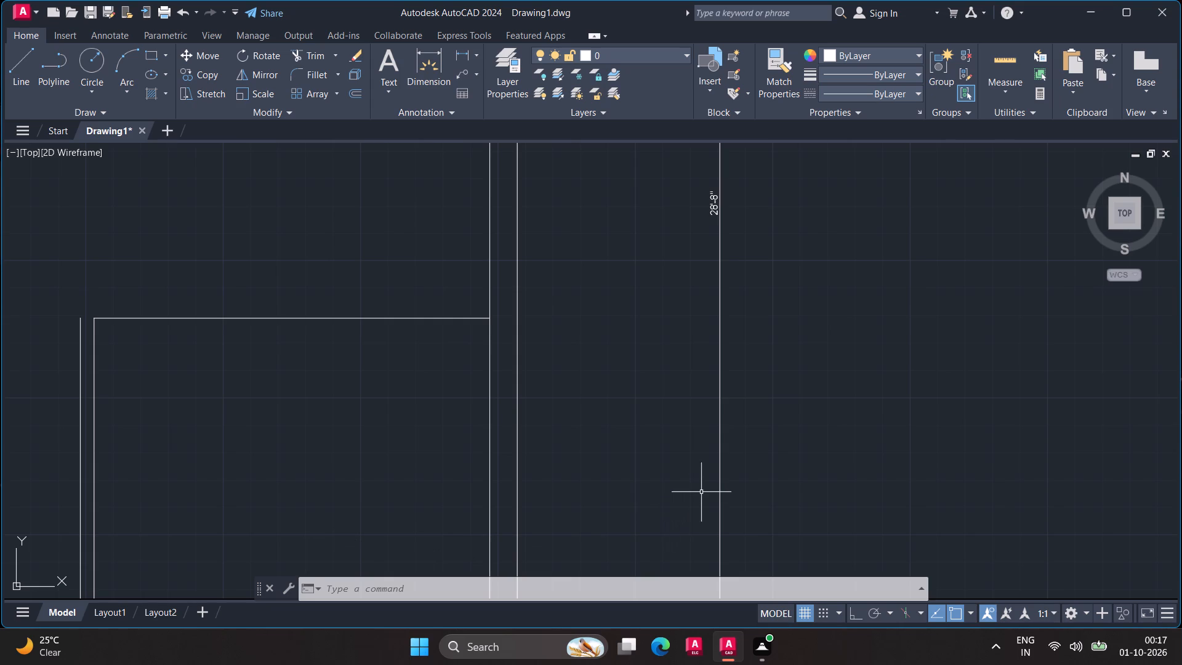
scroll(706, 490, down, 2)
middle_drag(745, 448, 768, 482)
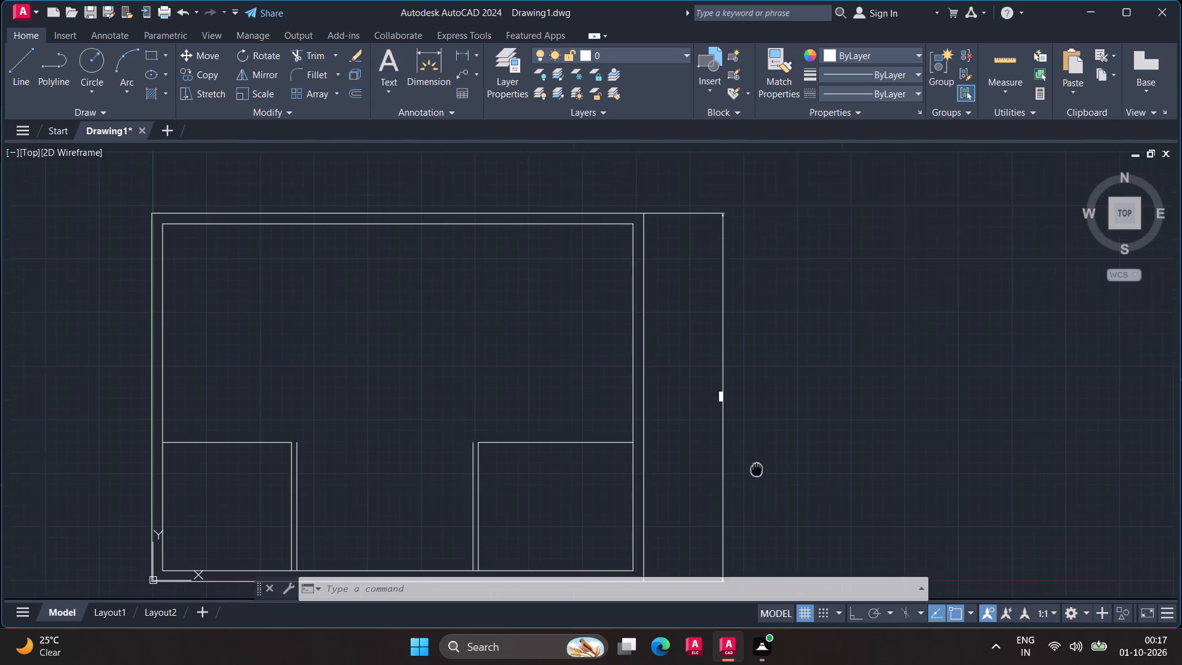
middle_drag(768, 482, 834, 540)
key(space)
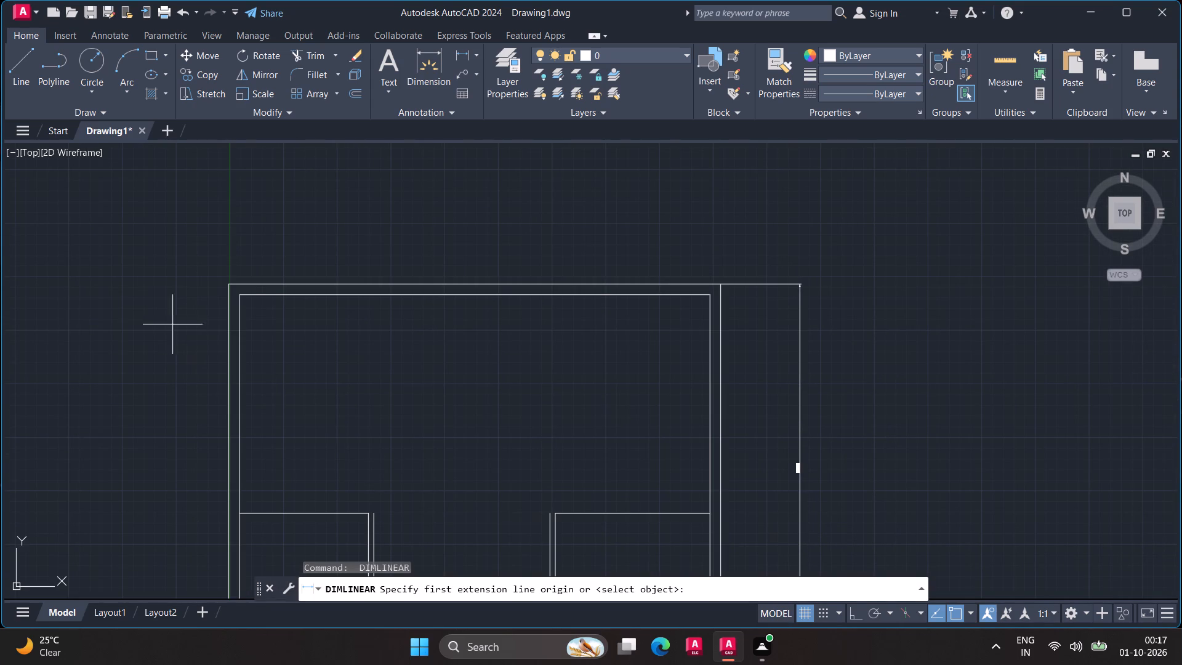
click(227, 282)
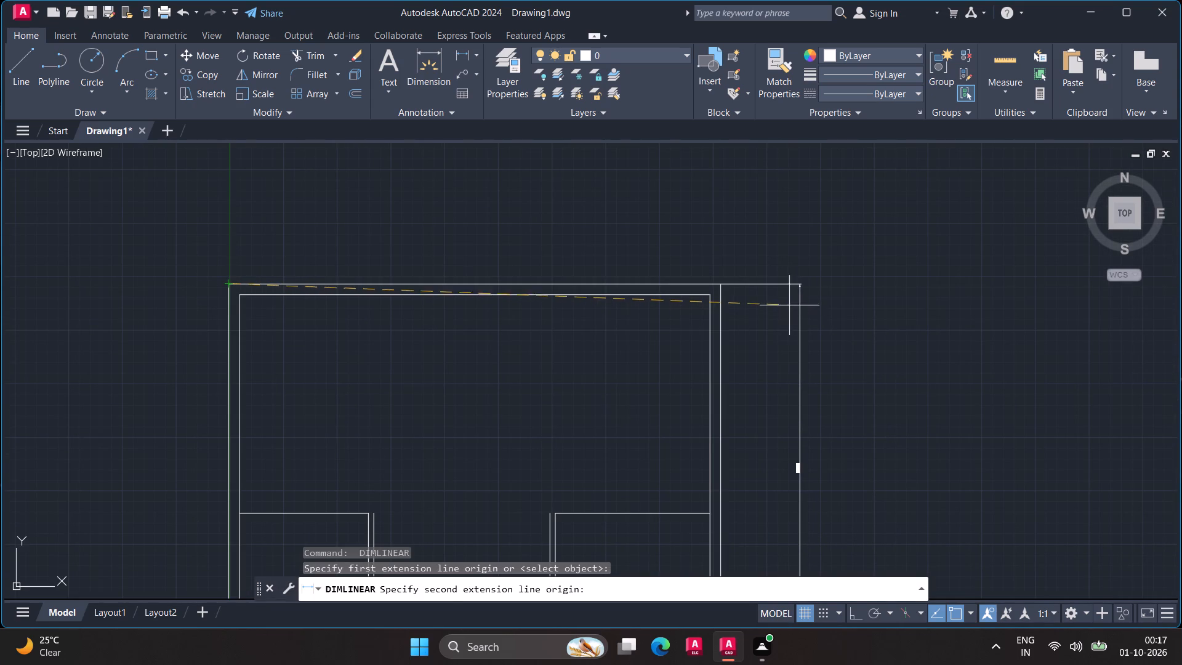
click(724, 281)
click(718, 256)
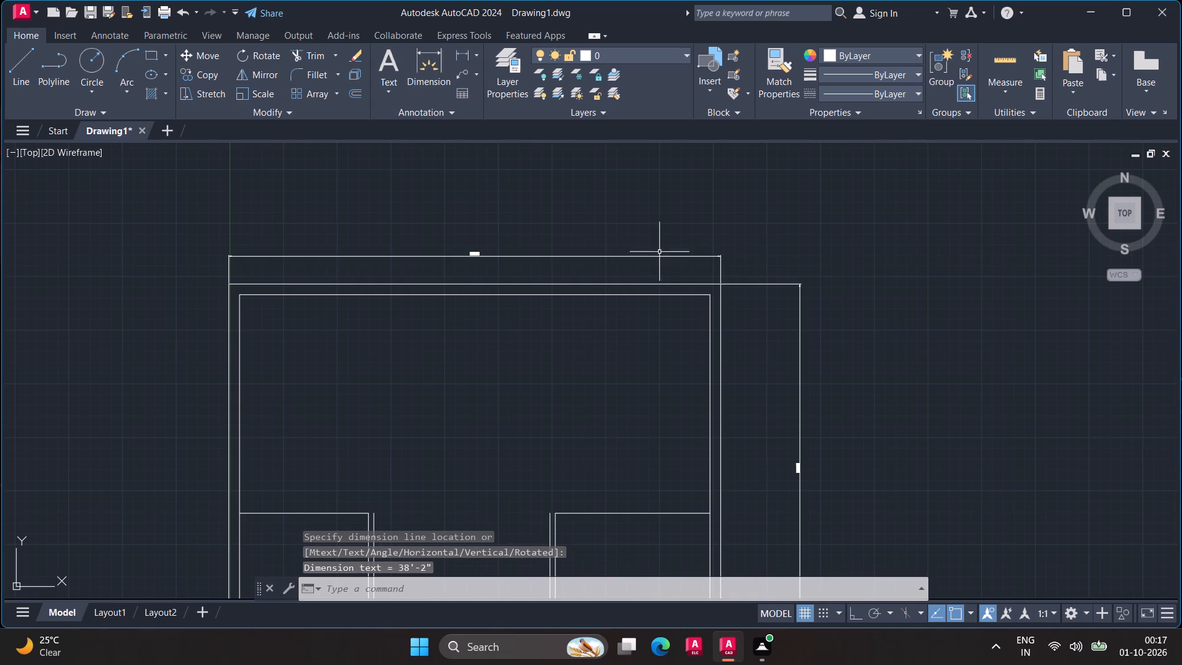
Erase the entire floor plan, including all walls, partitions and both overall dimensions.
scroll(457, 253, up, 2)
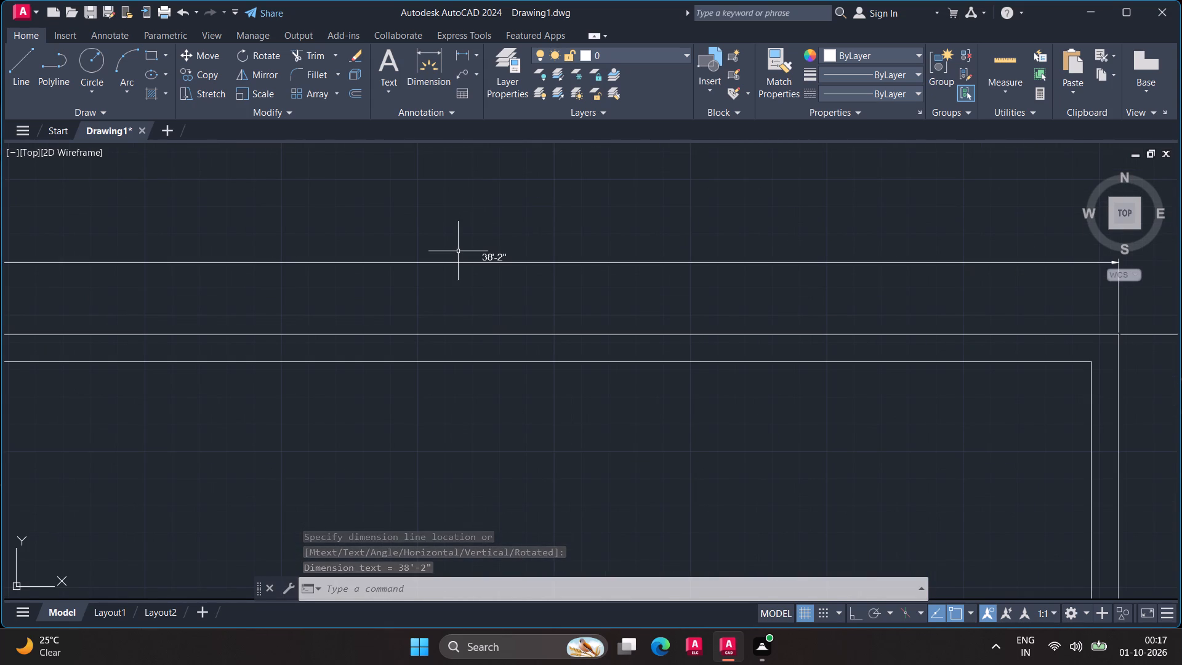
key(Escape)
scroll(480, 266, down, 4)
drag(682, 261, 572, 237)
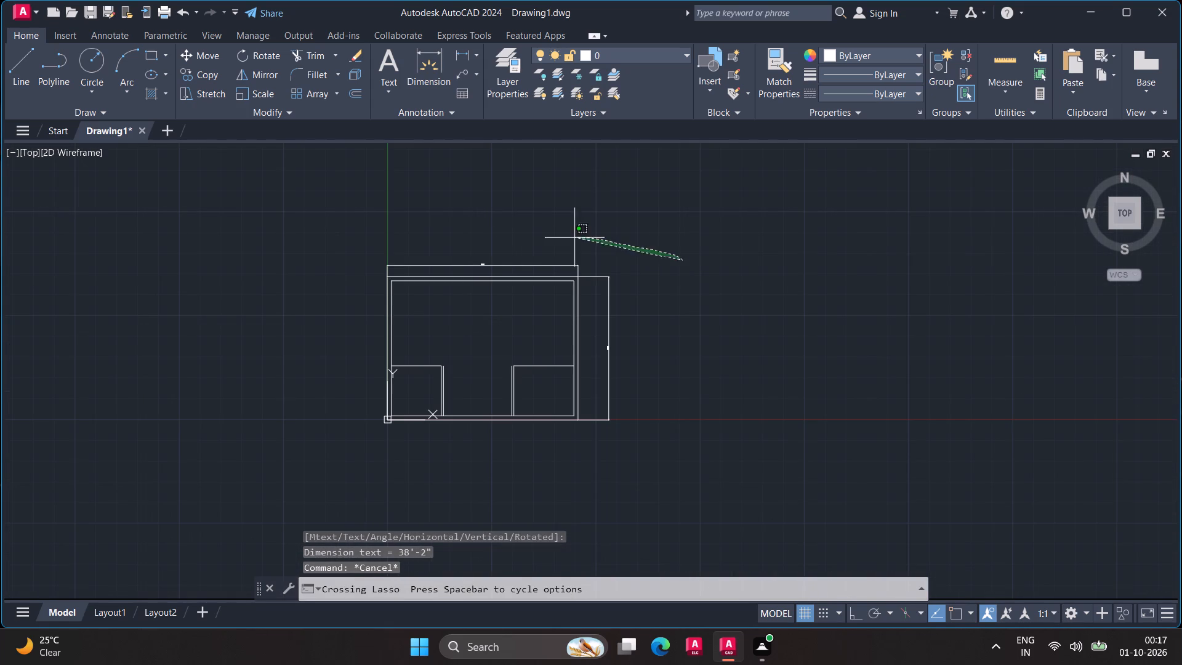
drag(572, 237, 651, 431)
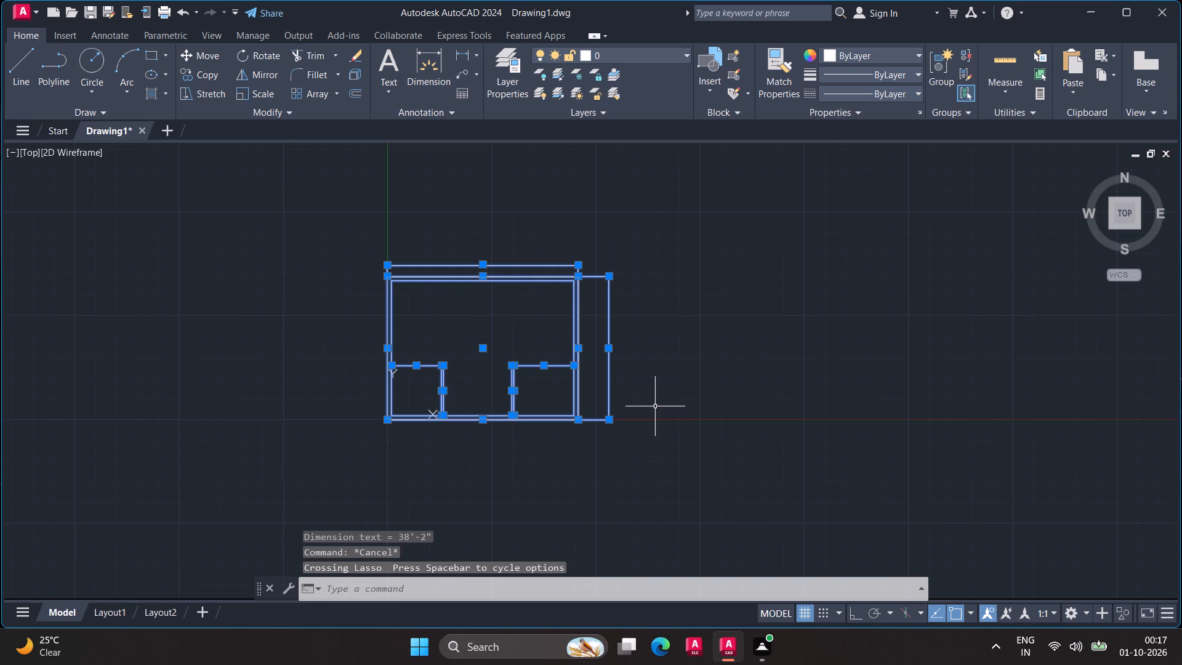
key(Delete)
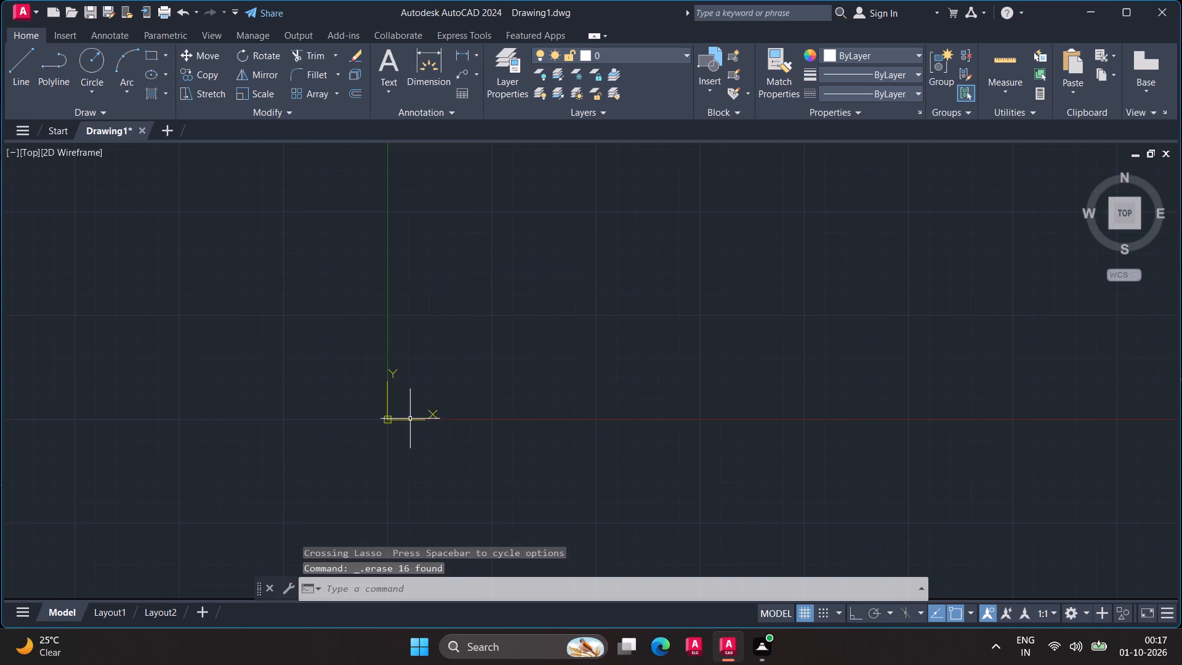
key(Escape)
Draw a rectangle from the origin 0,0 measuring 38' wide by 28'6" high as the outer wall outline.
text(rec)
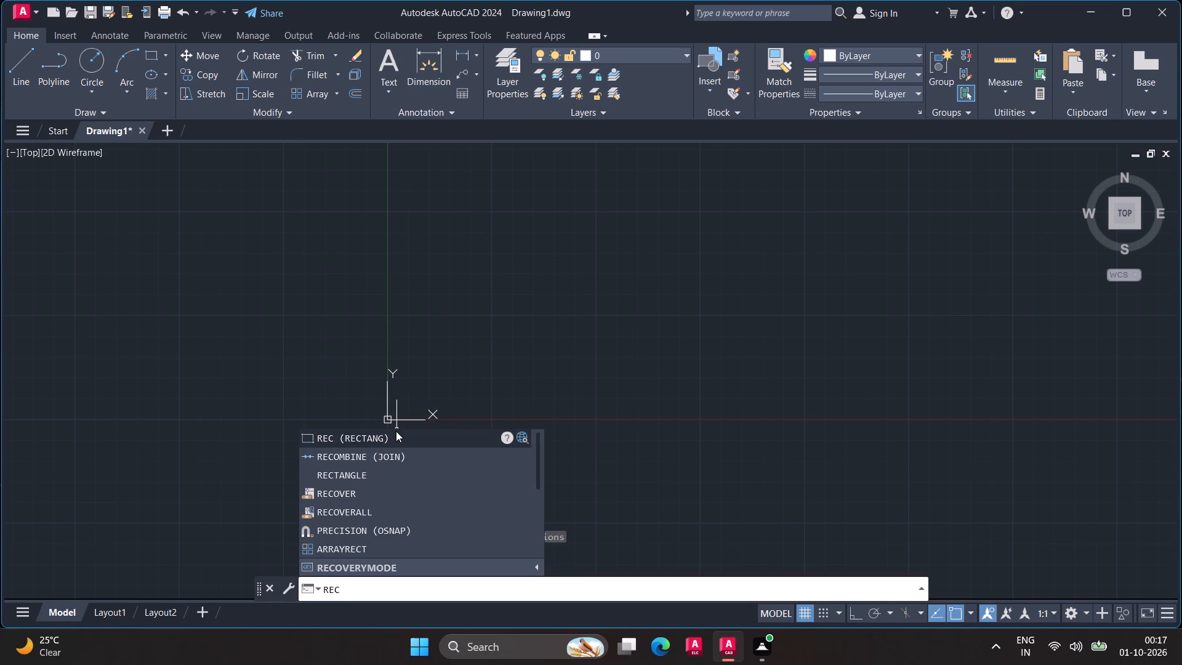
click(395, 431)
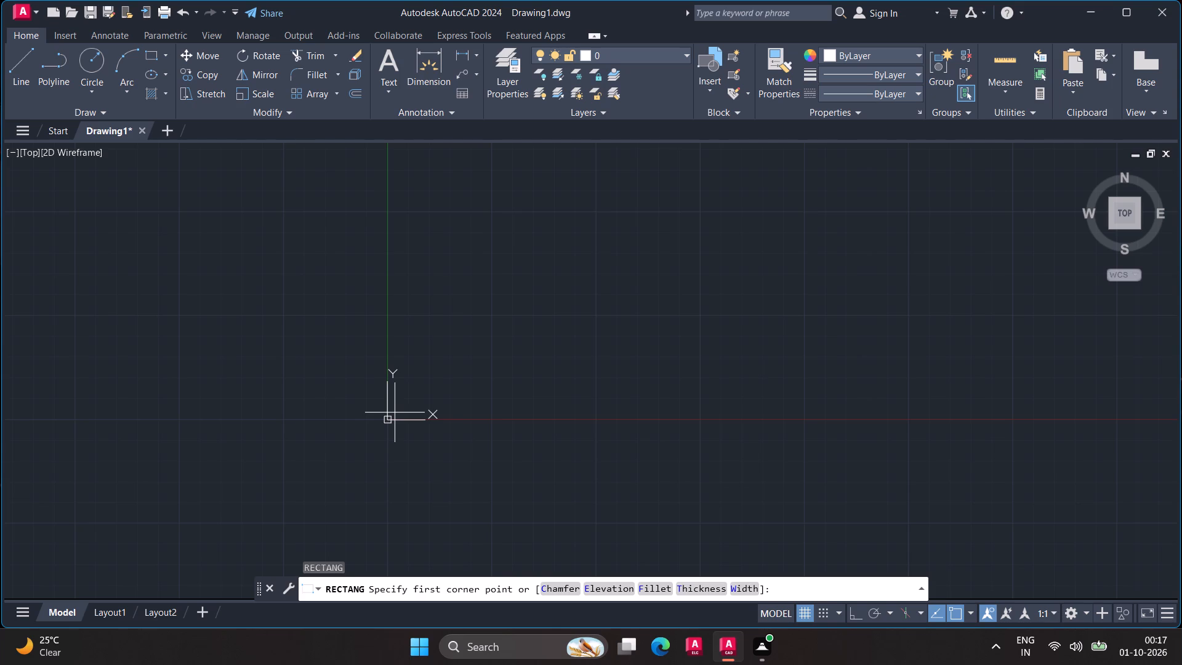
key(0)
text(,0)
key(Return)
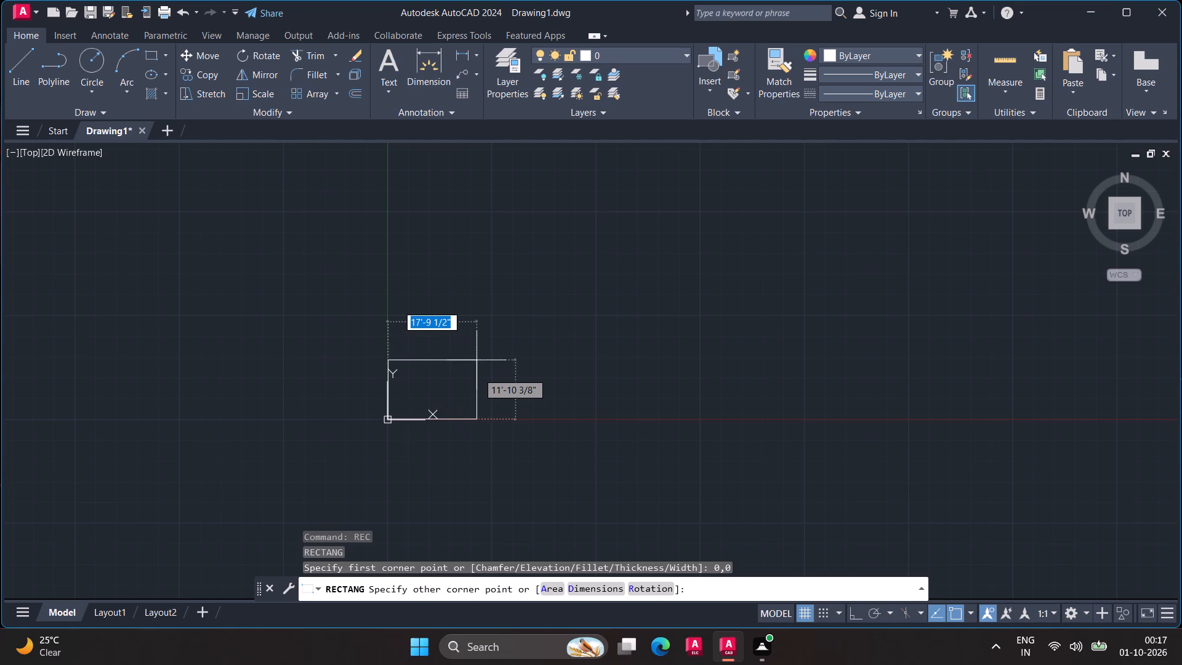
key(3)
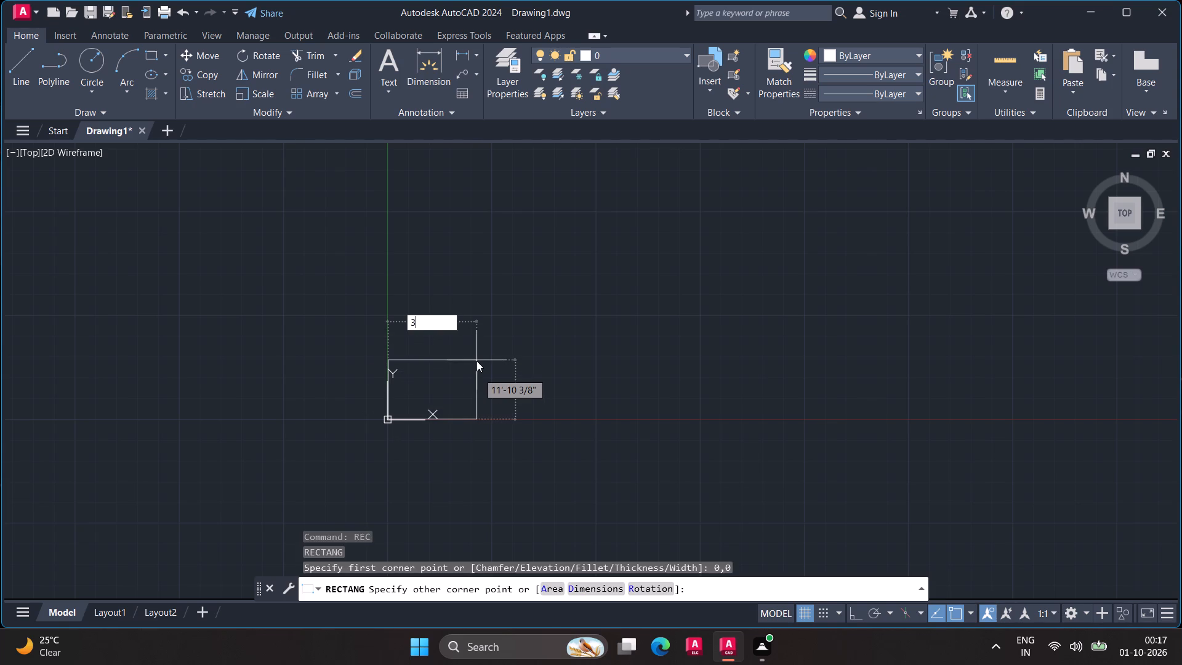
key(8)
key(apostrophe)
key(Tab)
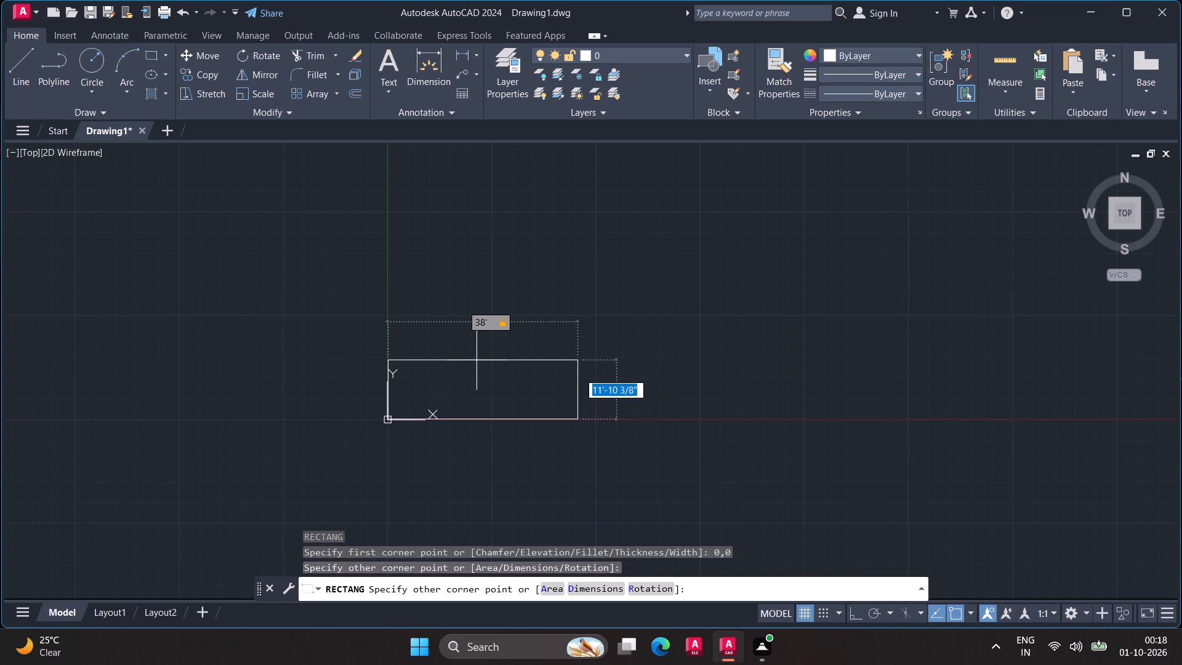
key(2)
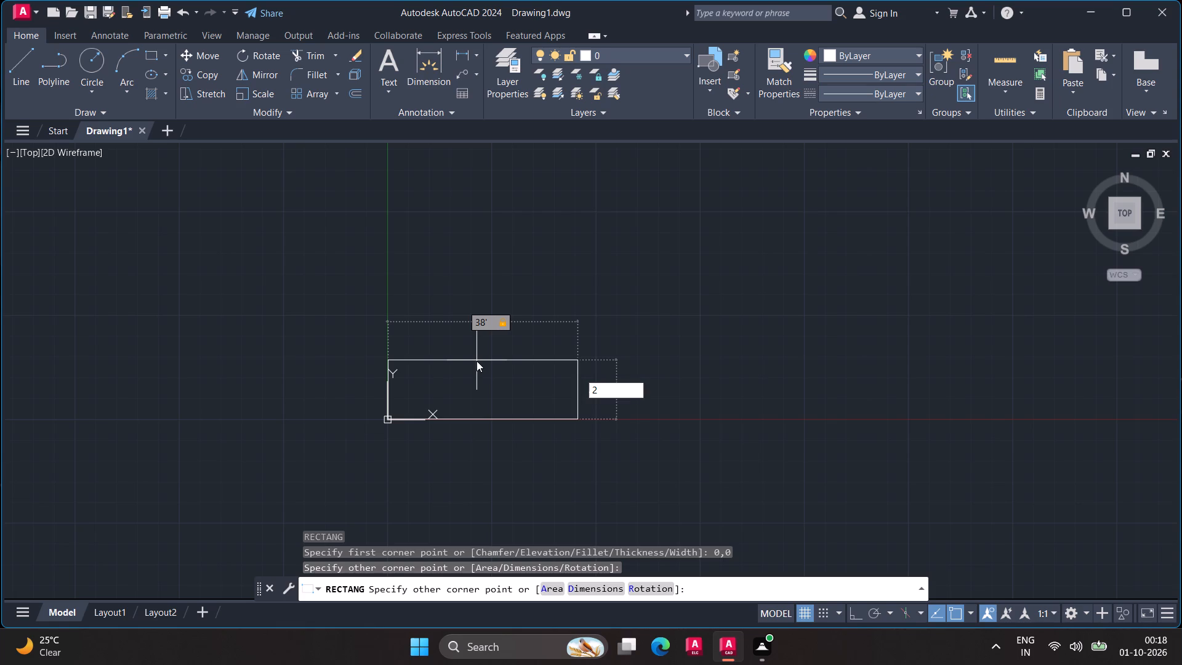
key(8)
key(apostrophe)
key(6)
key(shift+quotedbl)
key(Return)
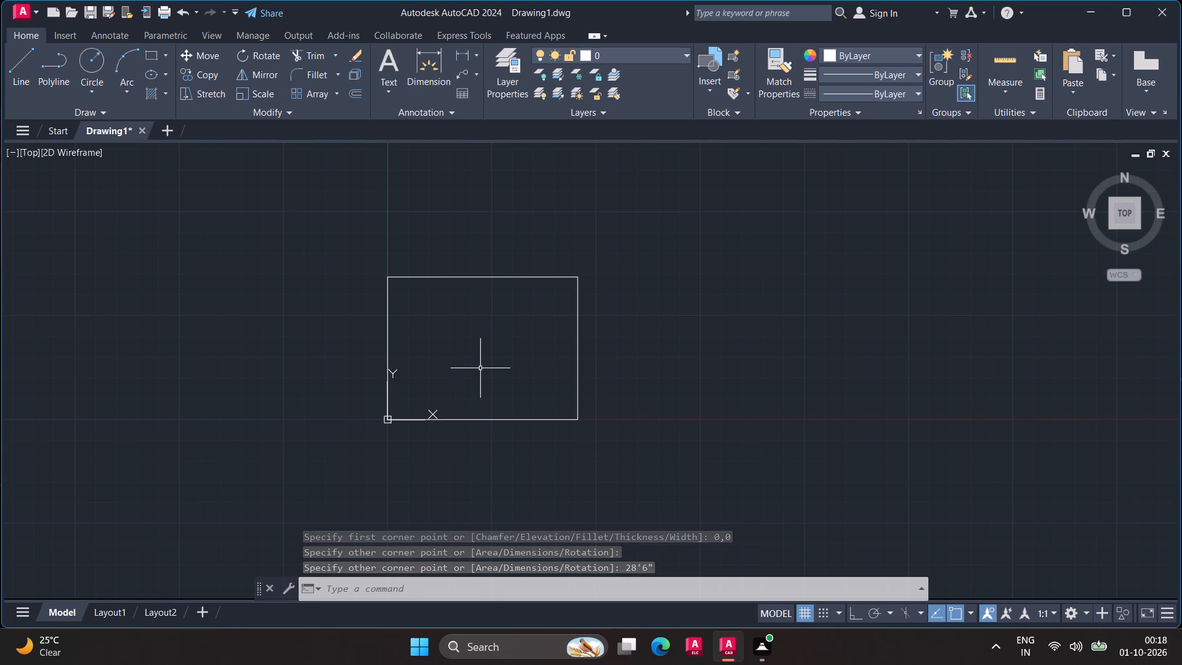
Offset the outer wall rectangle 10" inward to form the inner face of the outer walls.
scroll(484, 369, up, 2)
scroll(486, 369, down, 1)
middle_drag(486, 369, 503, 438)
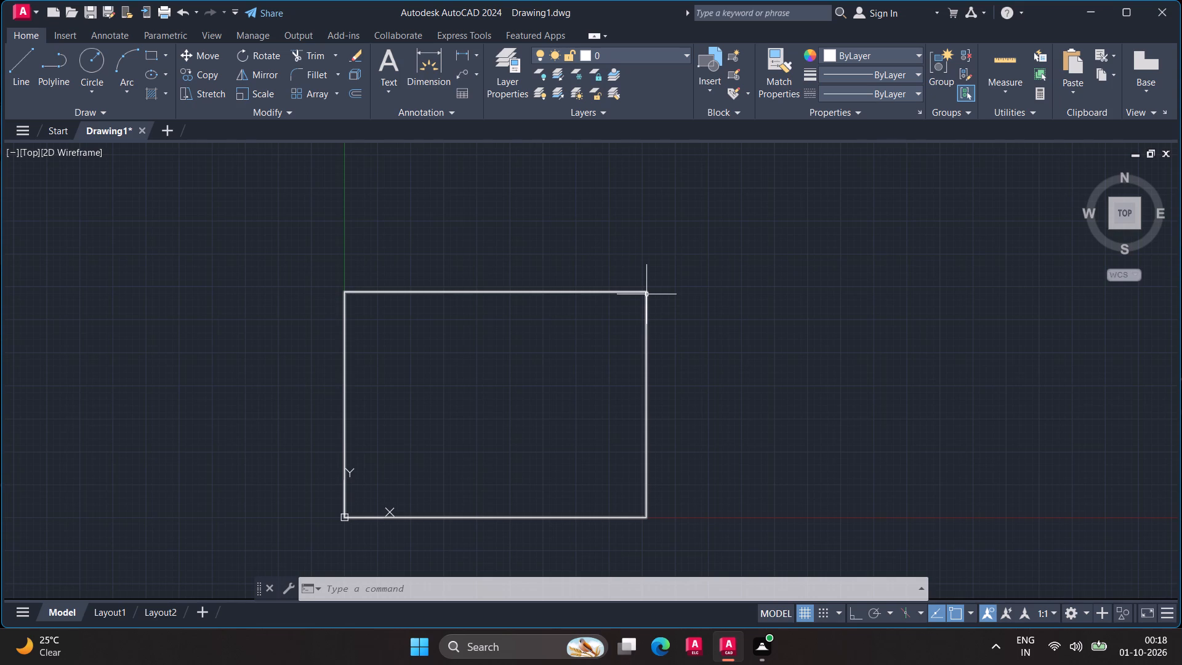
key(o)
key(Return)
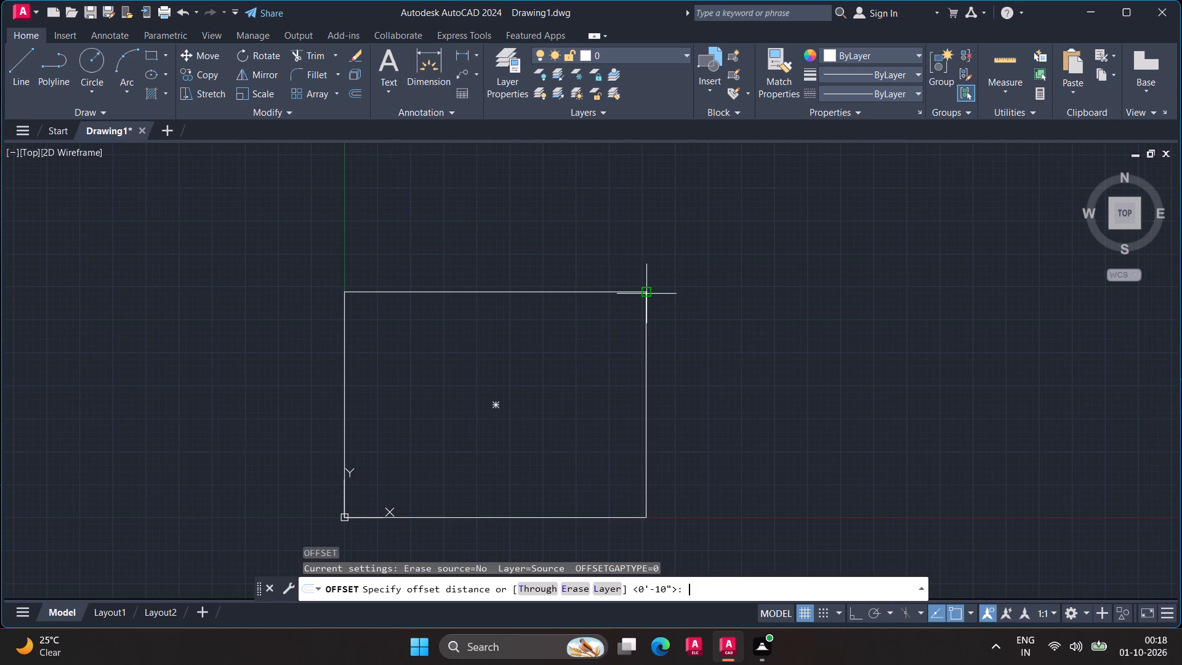
click(646, 294)
text(10)
key(shift+quotedbl)
key(Return)
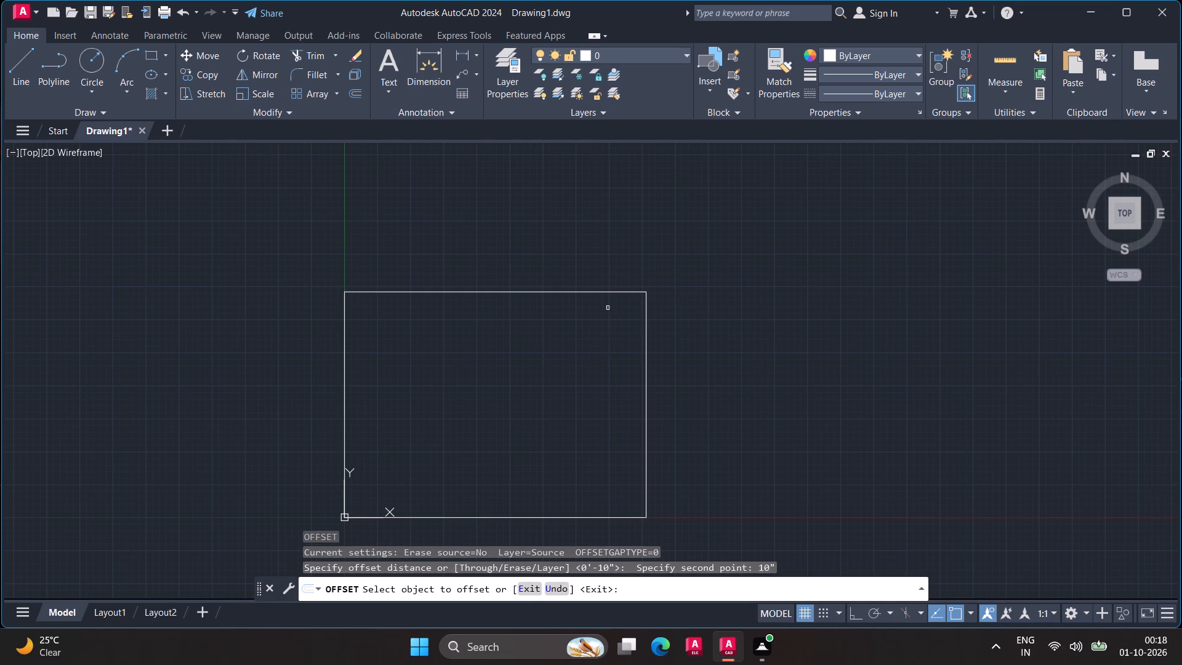
click(643, 294)
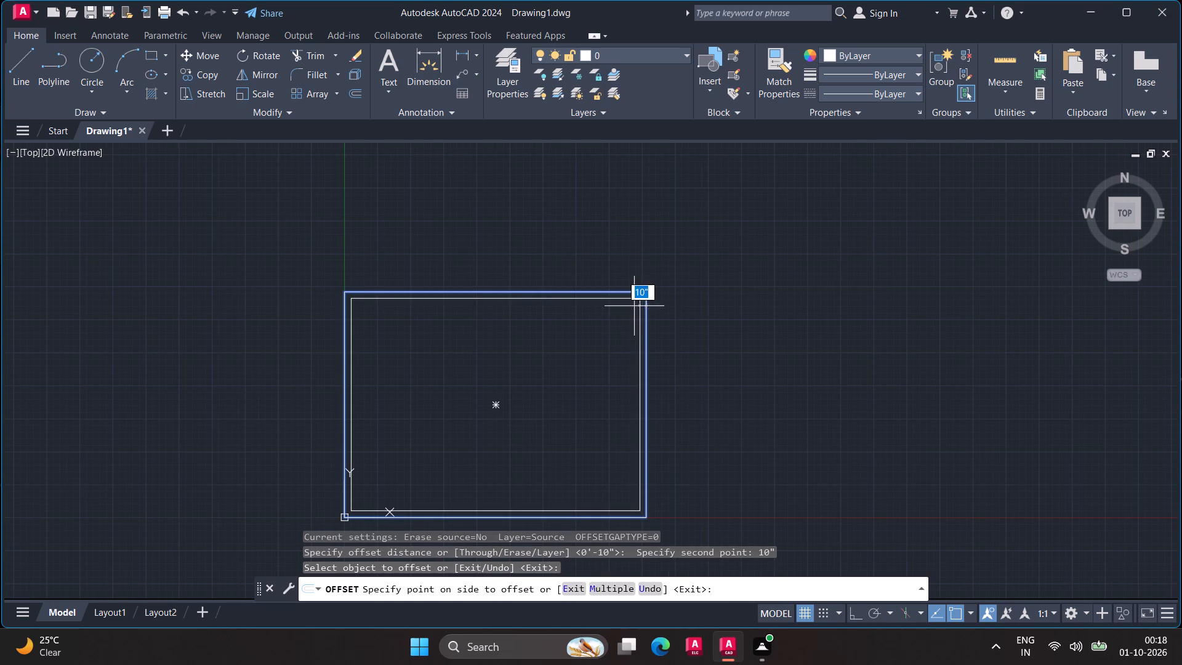
click(634, 307)
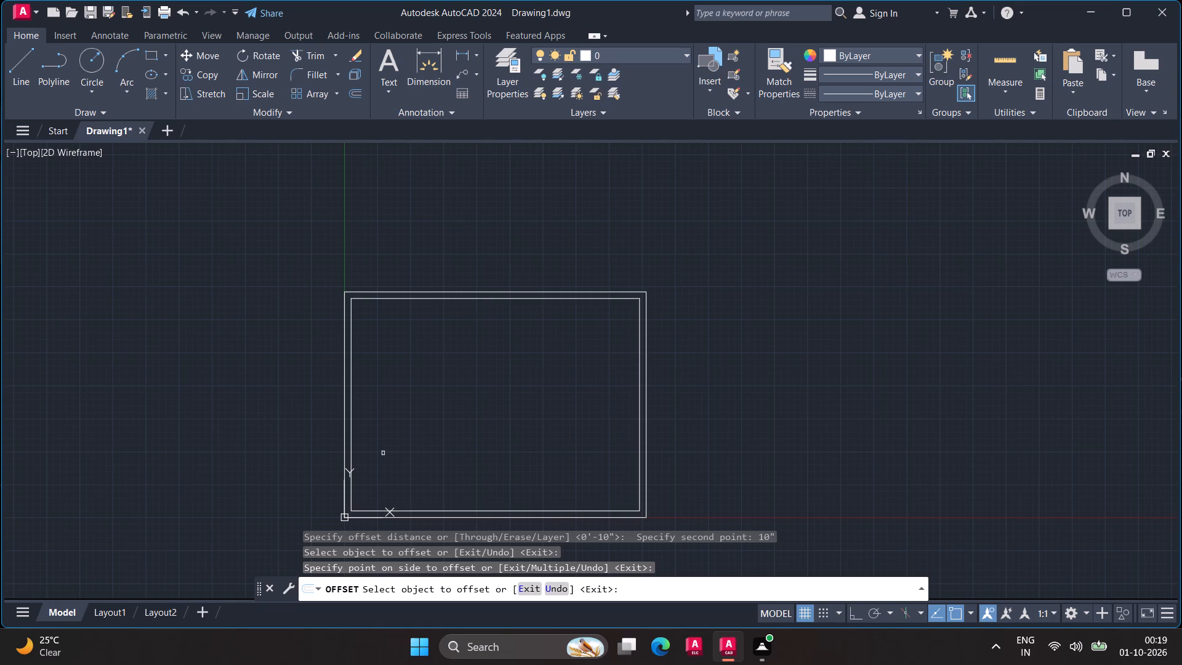
key(Escape)
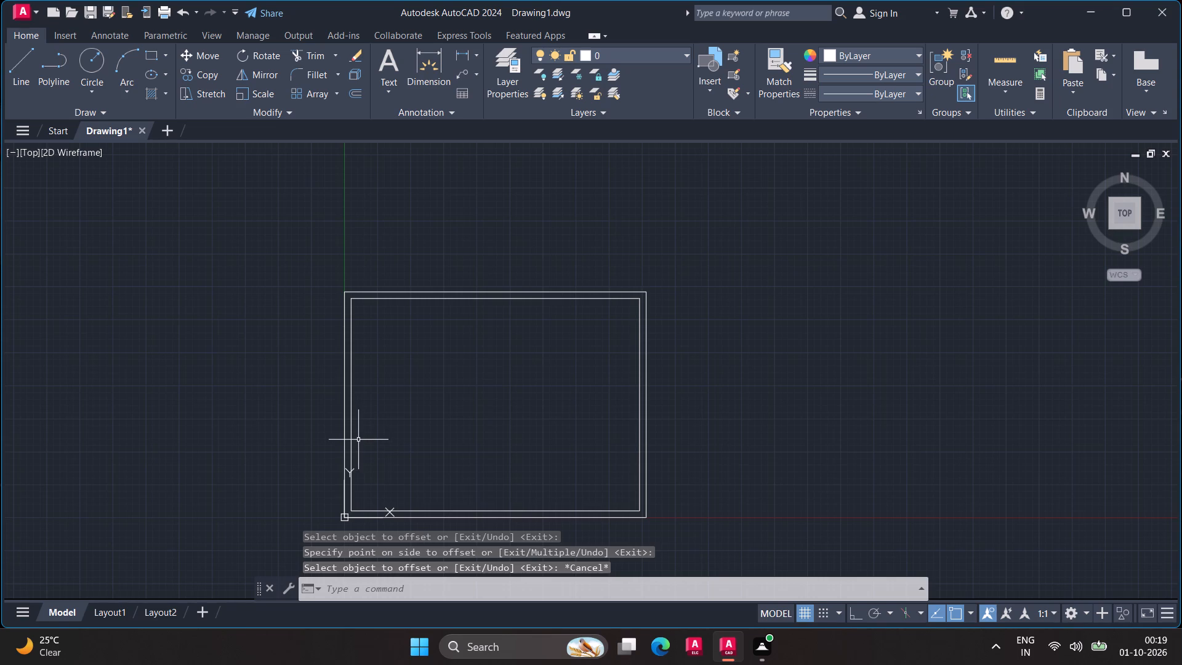
Explode the inner wall rectangle into separate lines.
text(ex)
key(p)
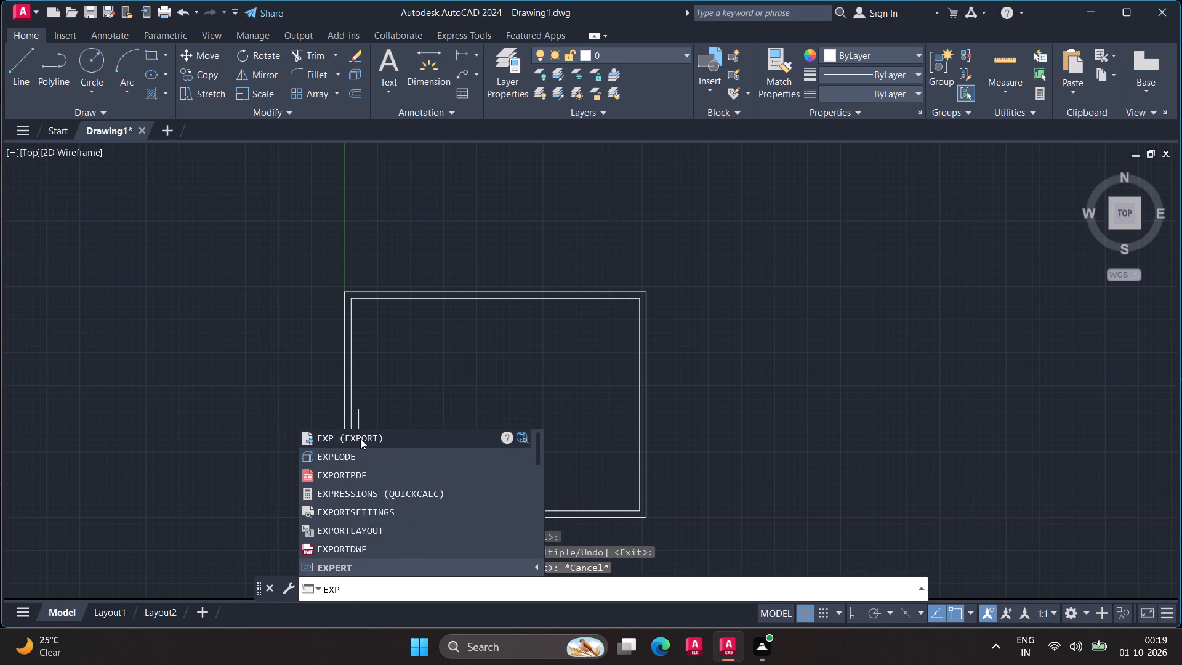
key(l)
key(Return)
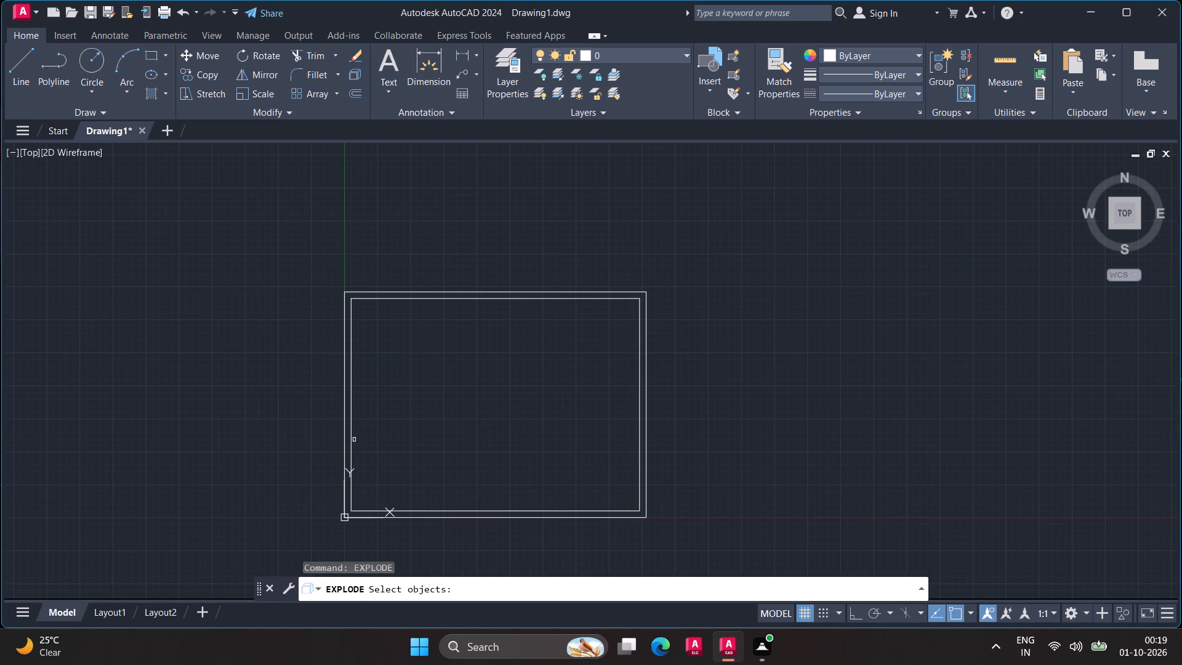
click(352, 438)
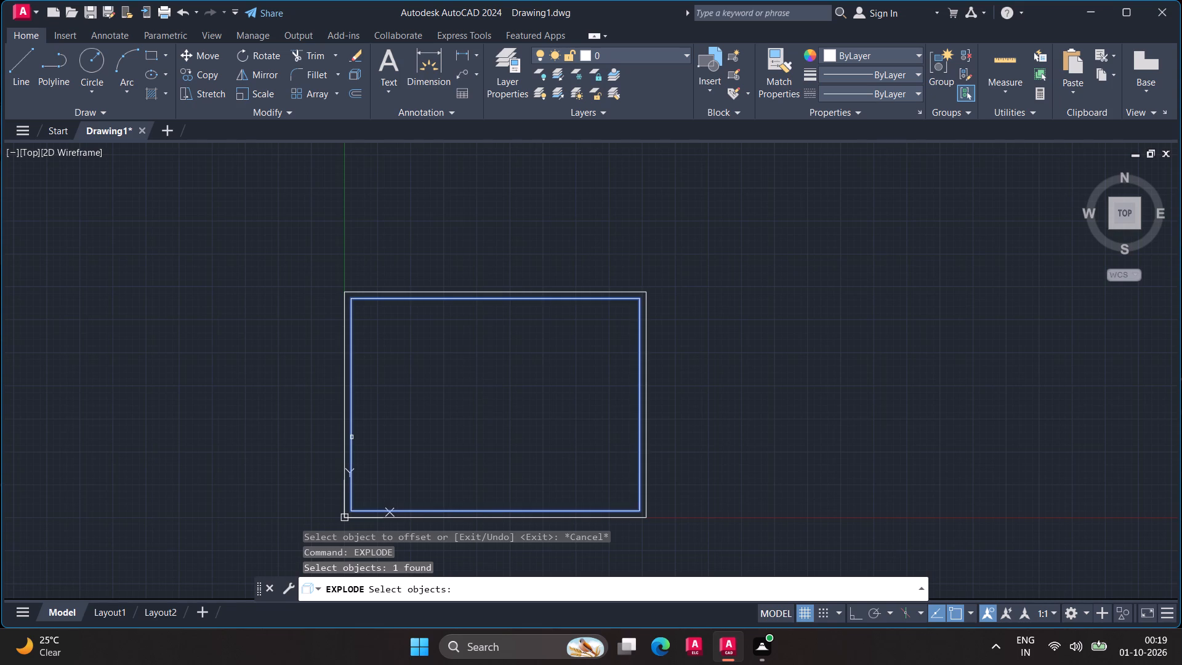
key(Return)
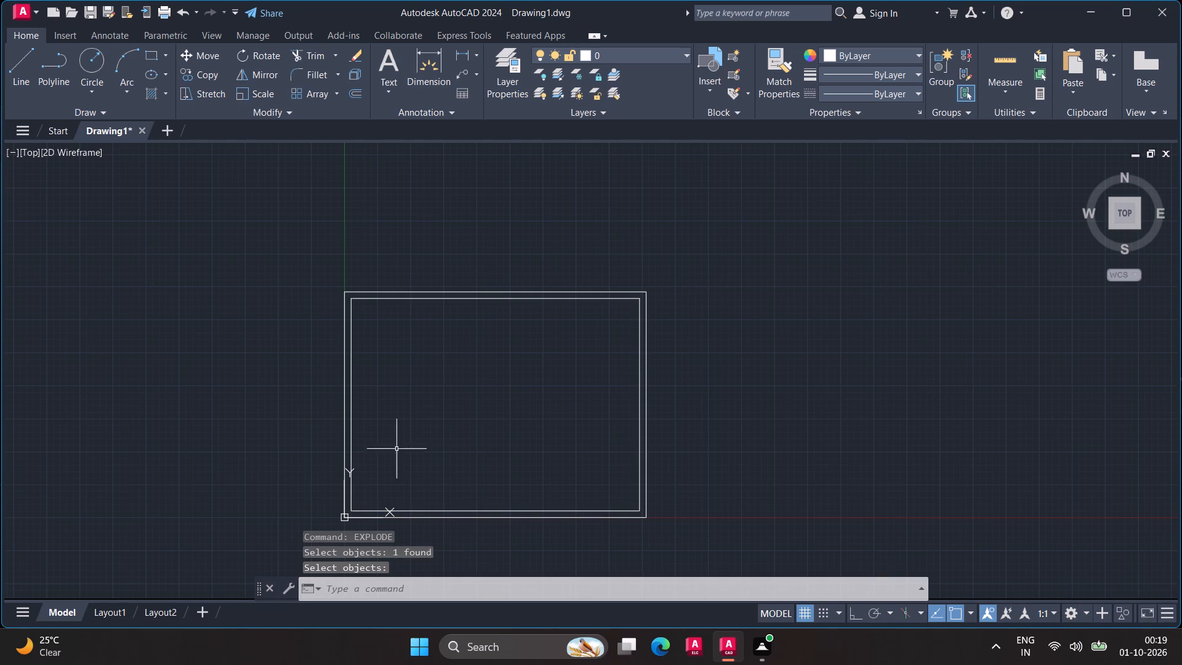
key(Escape)
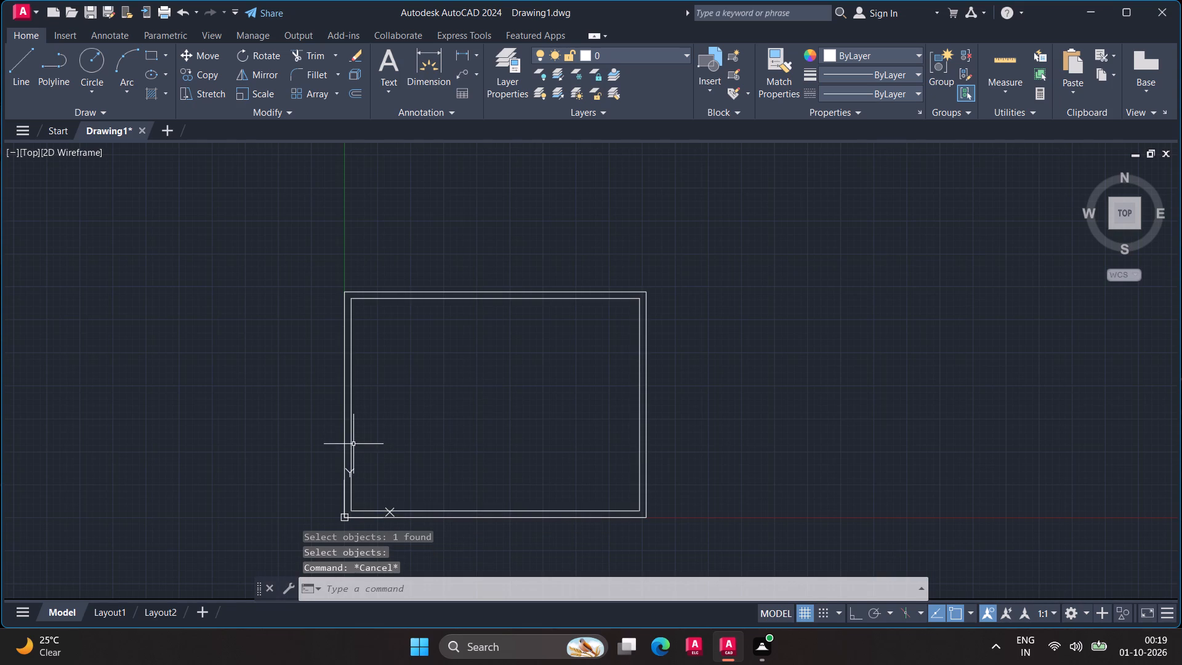
Offset the left inner wall line 10' toward the interior to set the first vertical partition line.
click(352, 443)
key(o)
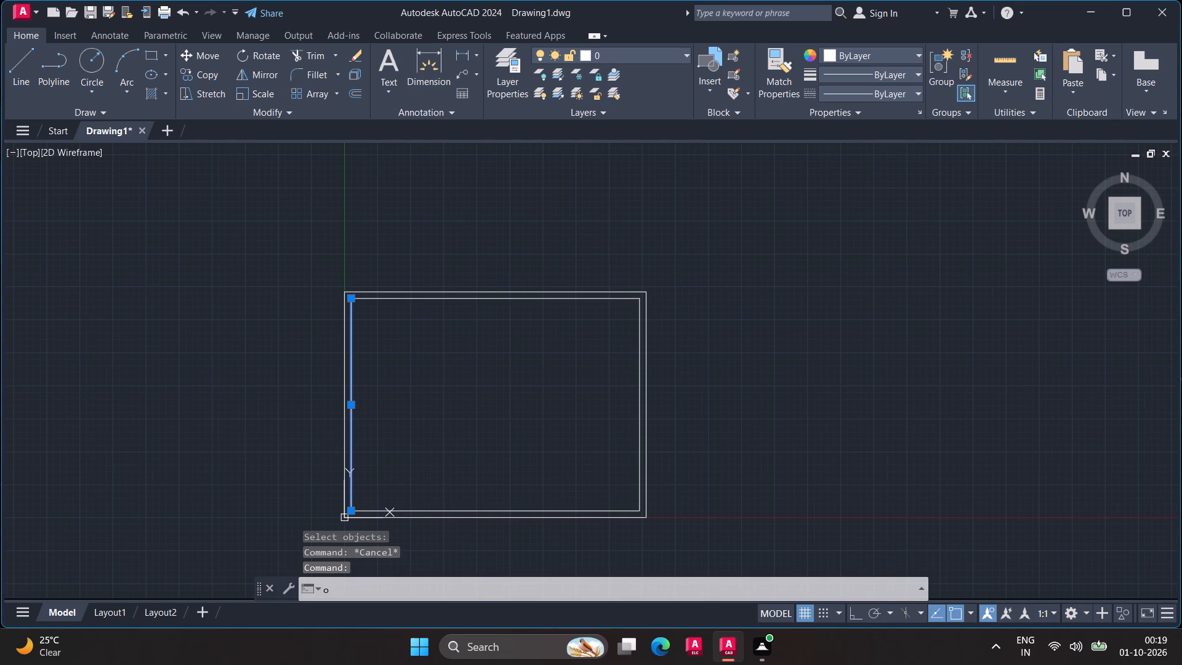
key(Return)
click(353, 440)
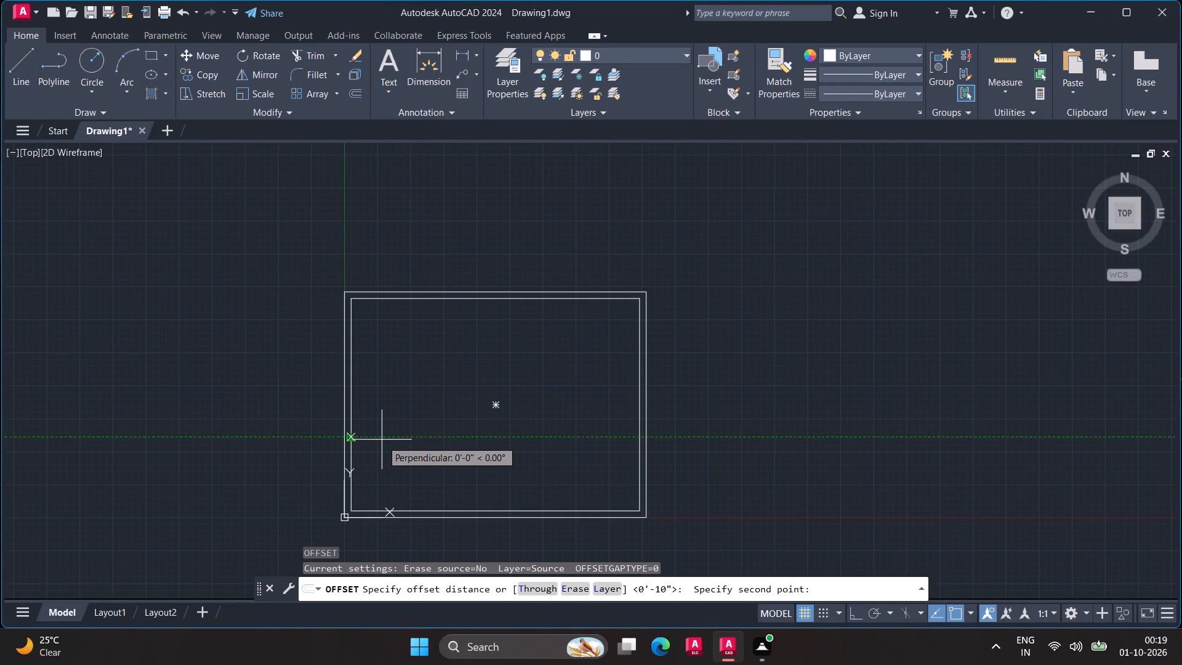
text(10)
key(apostrophe)
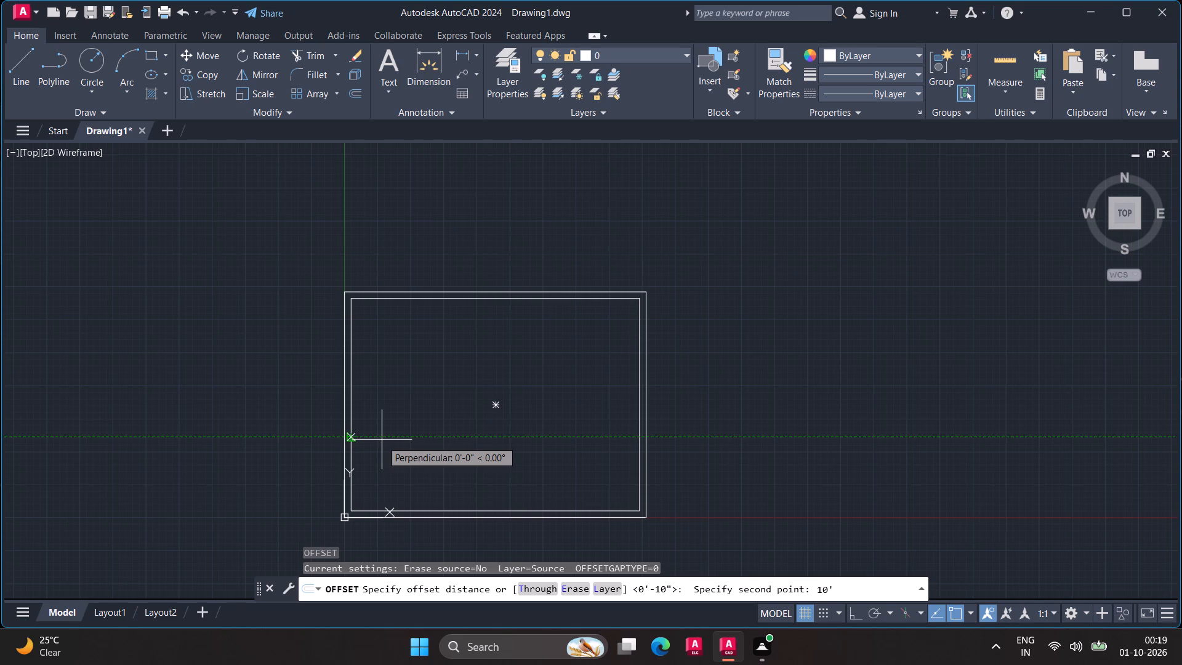
key(BackSpace)
key(apostrophe)
key(Return)
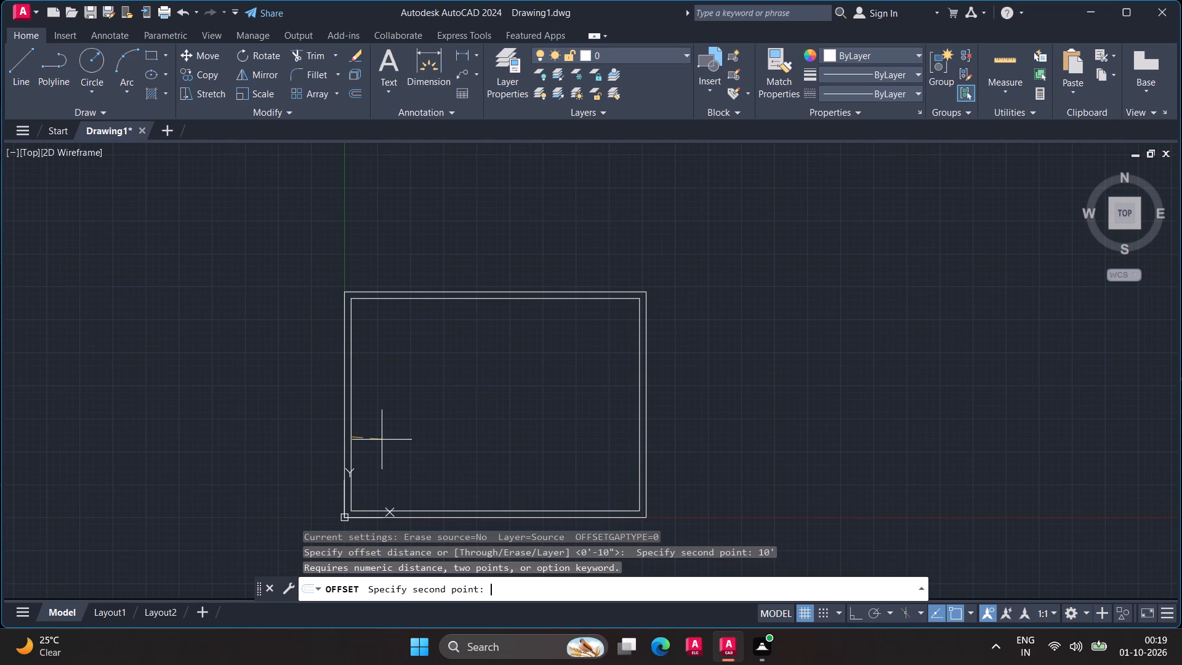
click(384, 438)
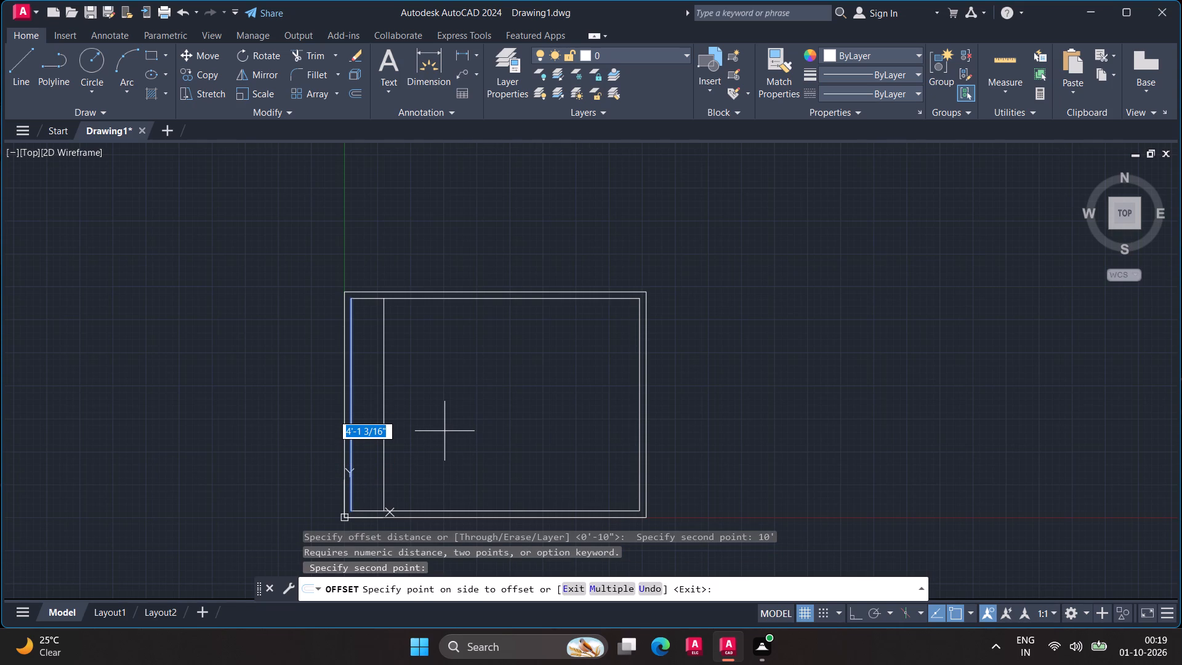
text(10)
key(apostrophe)
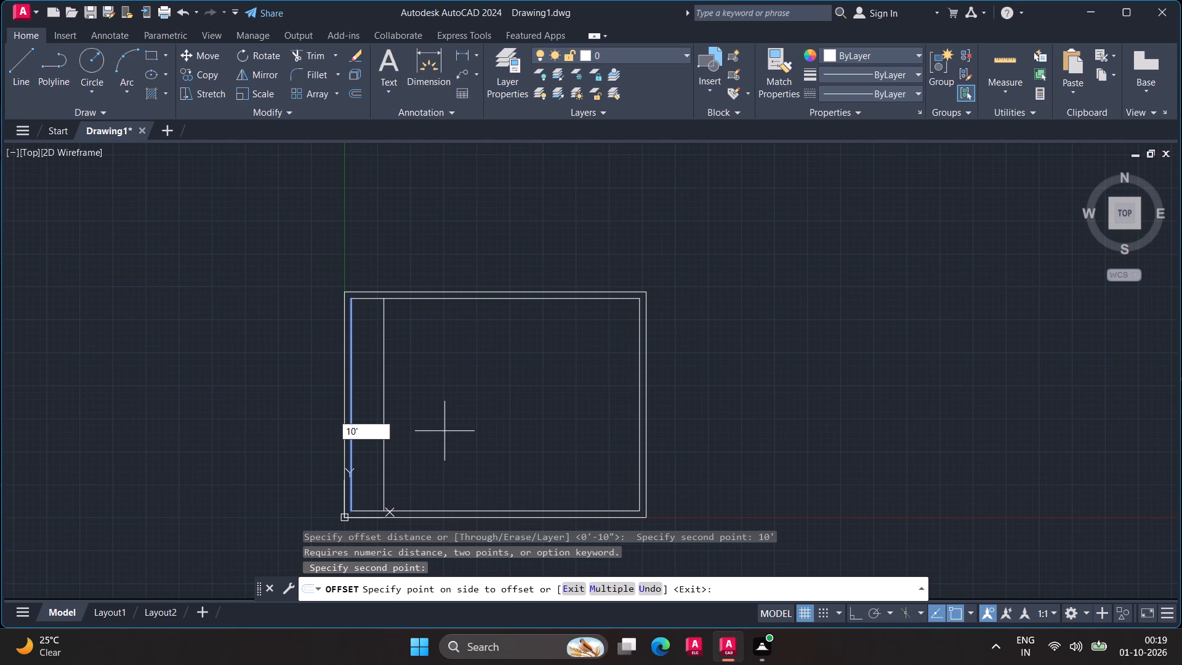
key(Return)
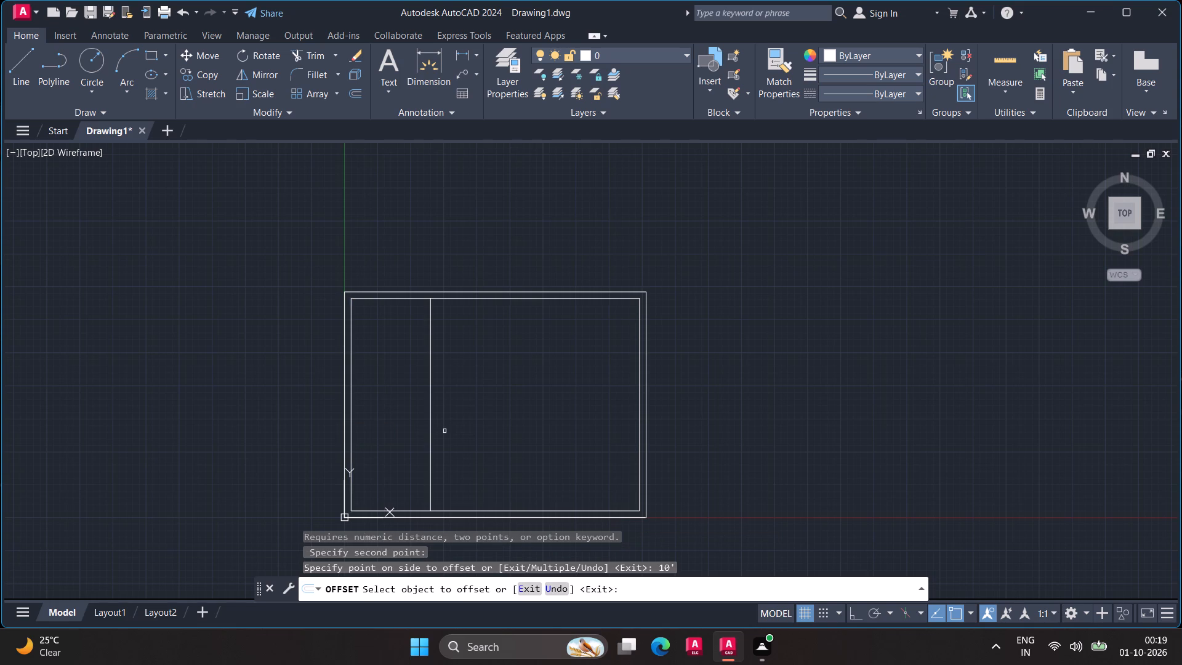
Measure the inner spaces on both sides of the new partition line.
click(989, 58)
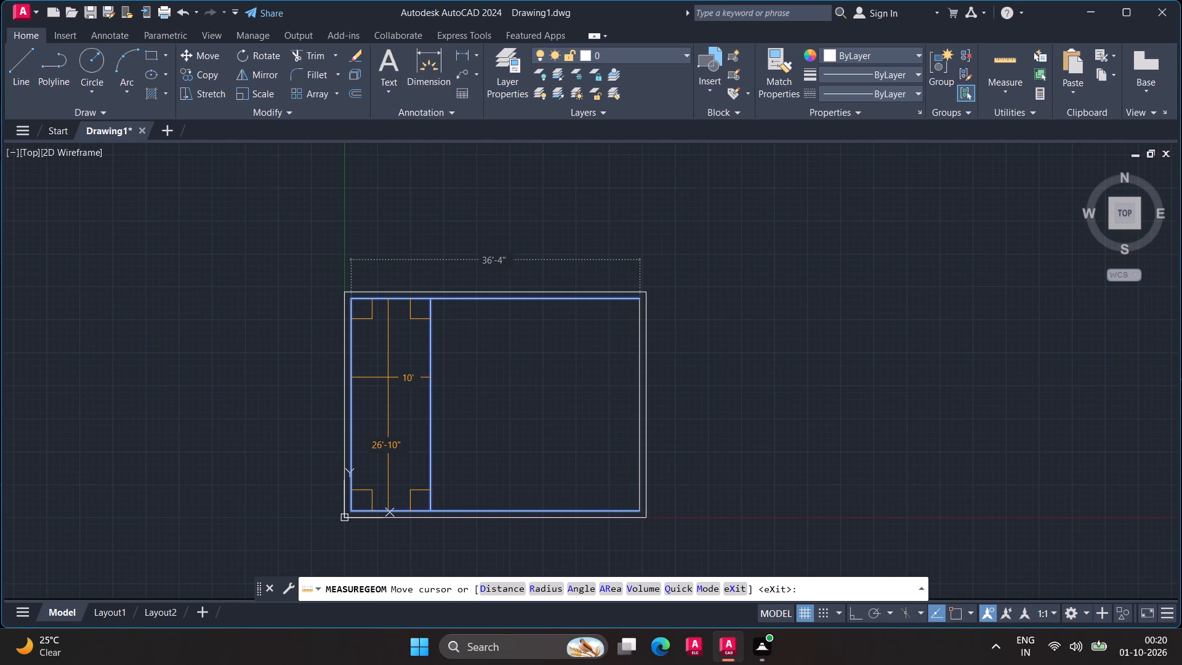
key(Escape)
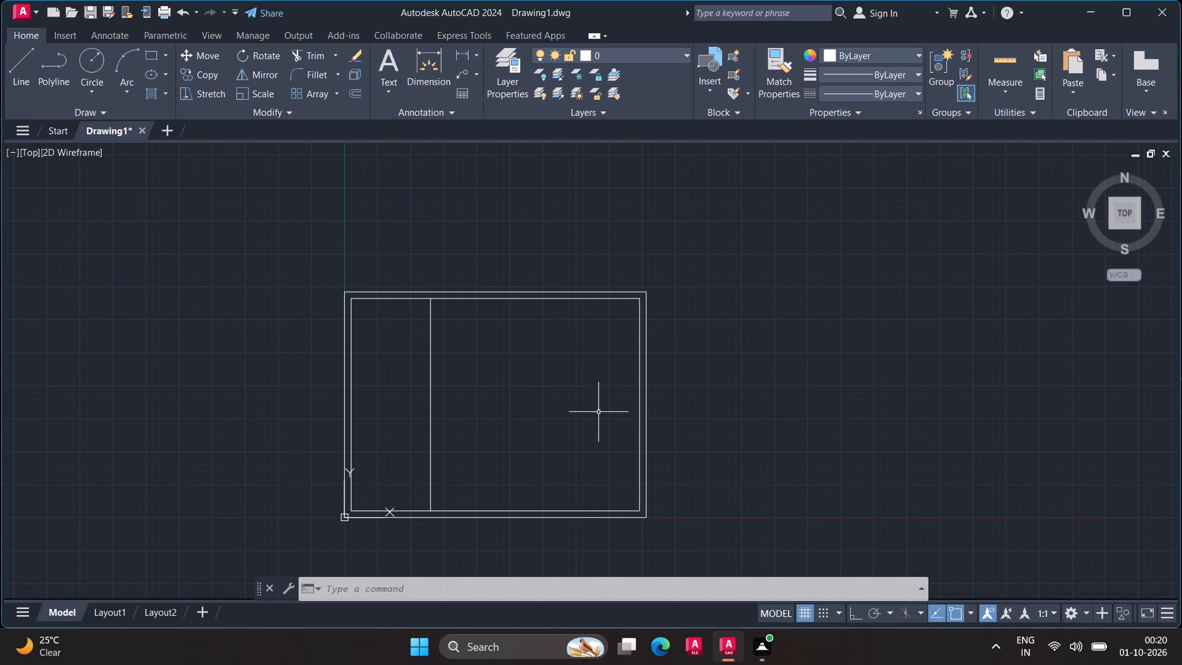
key(space)
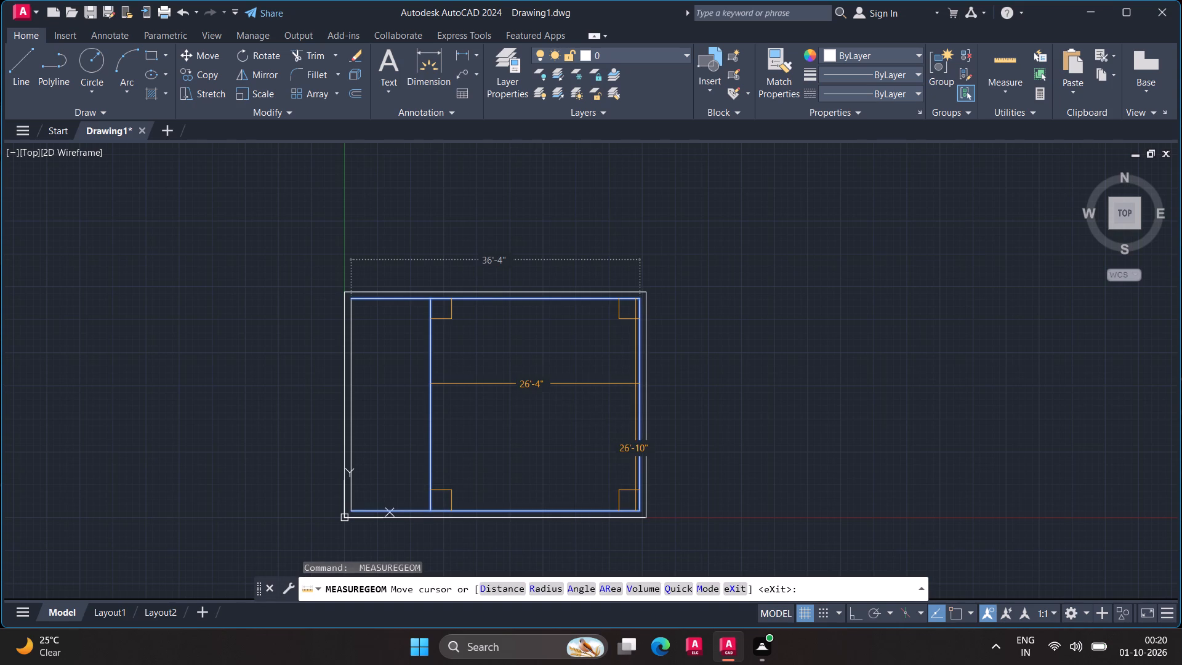
key(Escape)
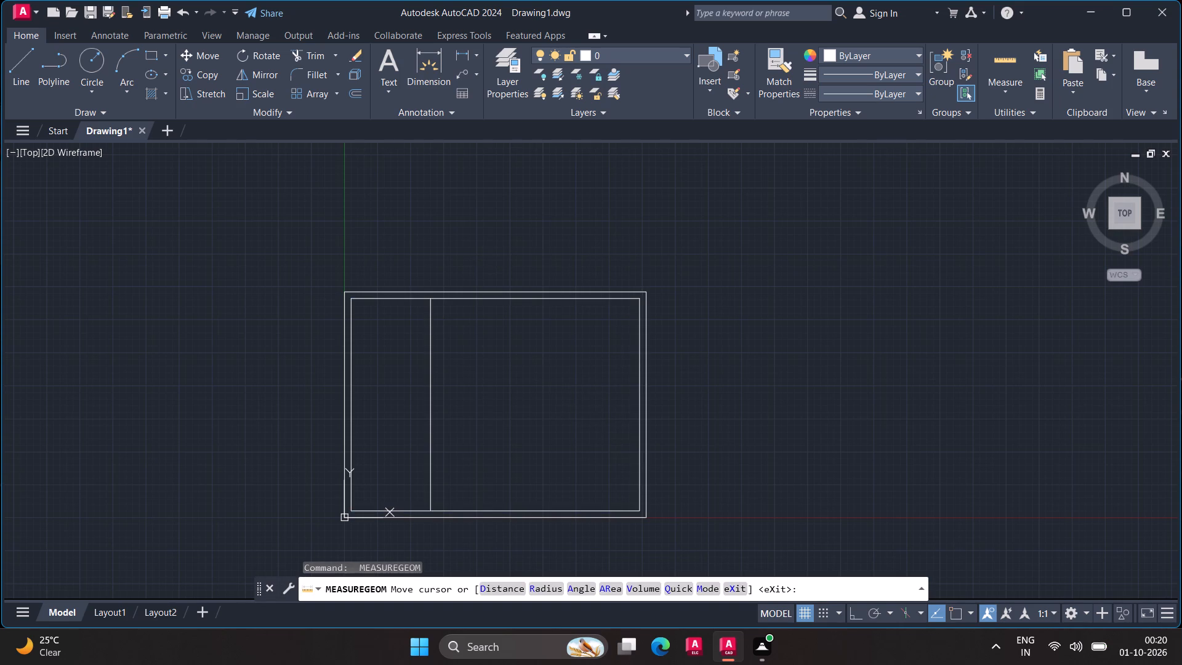
Offset the right inner wall line 12' toward the interior to set the second vertical partition line.
key(o)
key(Return)
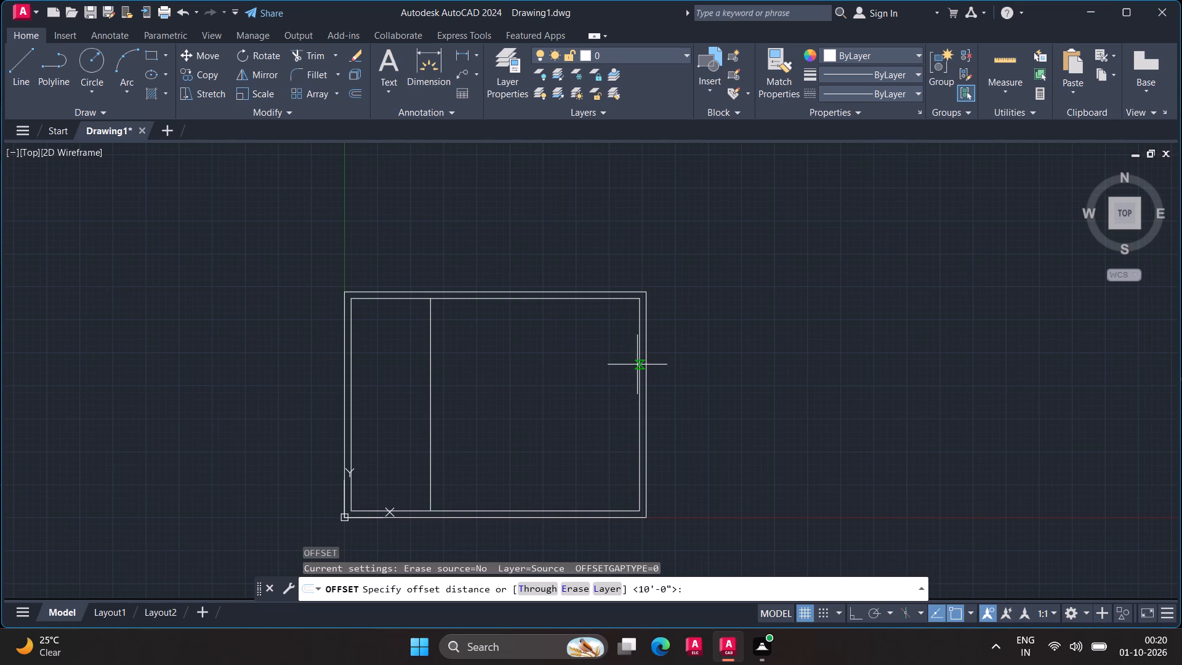
click(640, 365)
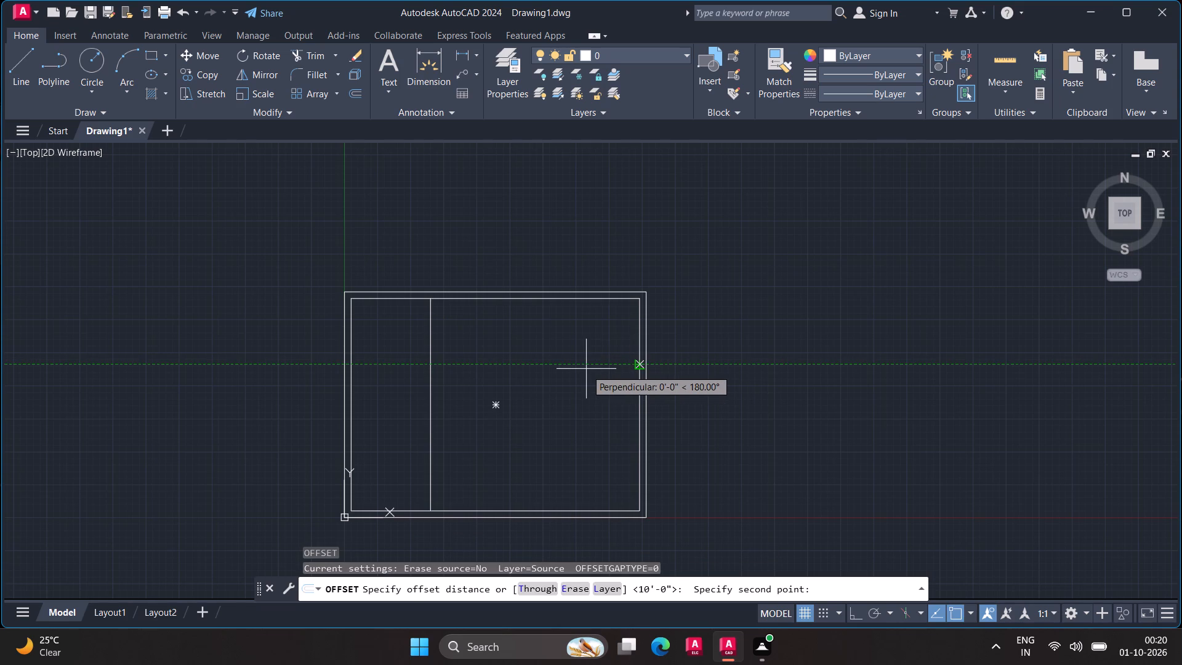
text(12)
key(apostrophe)
key(Return)
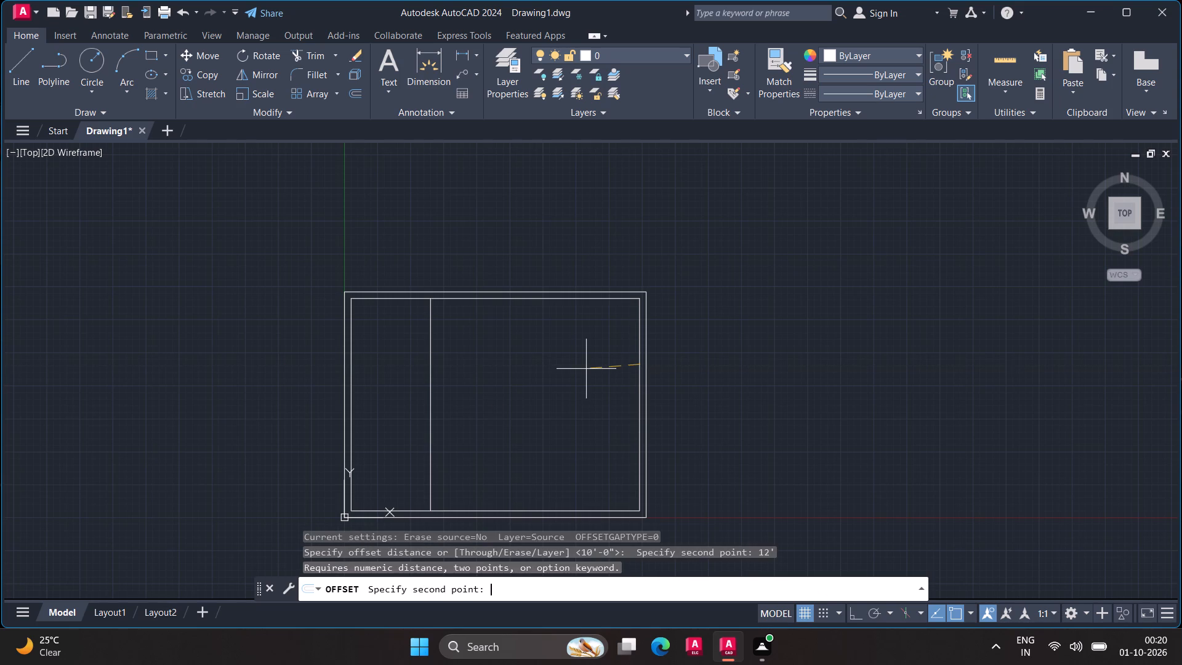
key(Return)
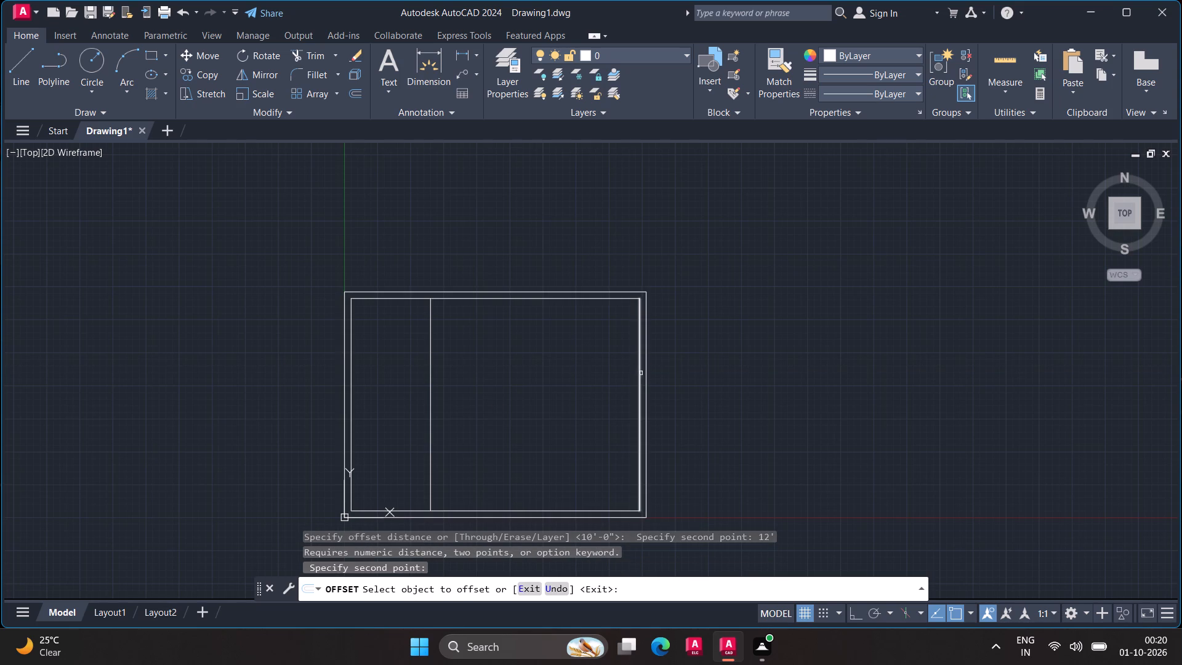
click(638, 372)
text(12')
key(Return)
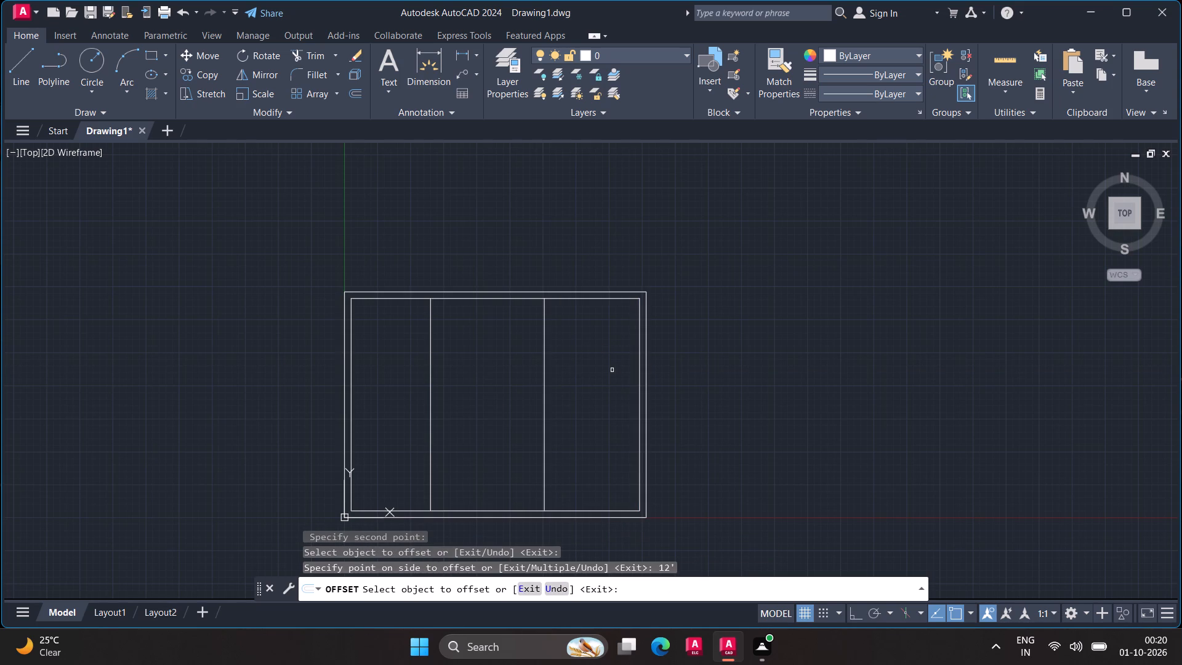
Offset both vertical partition lines 5" toward the central space to give the partitions their thickness.
click(542, 427)
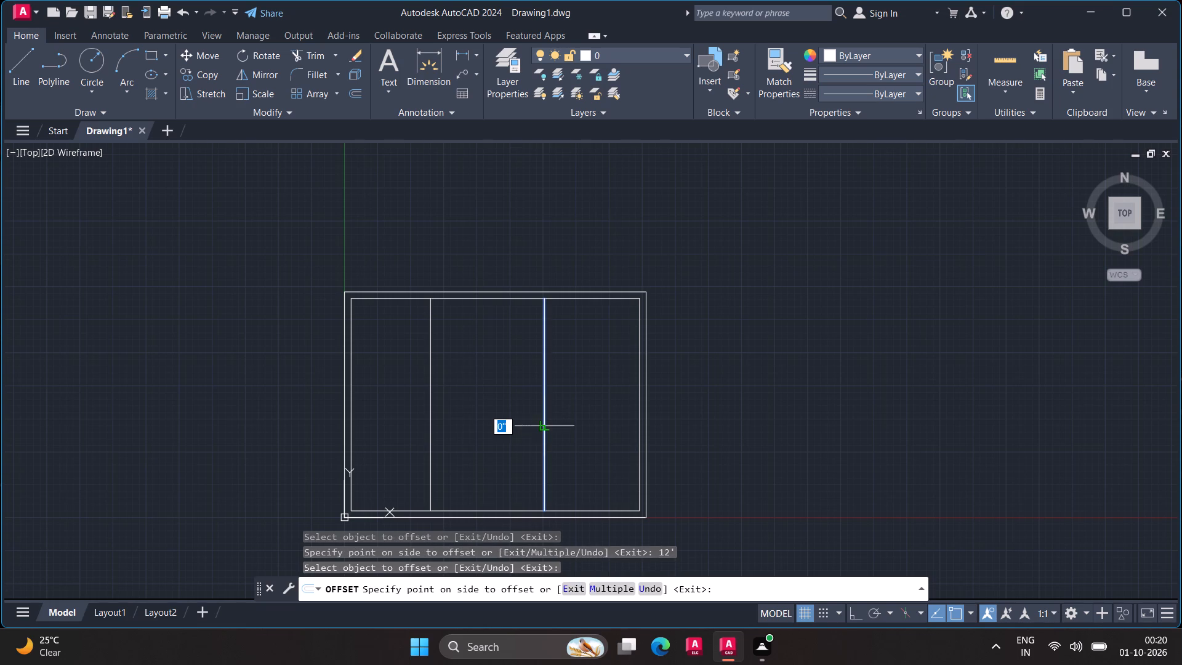
key(5)
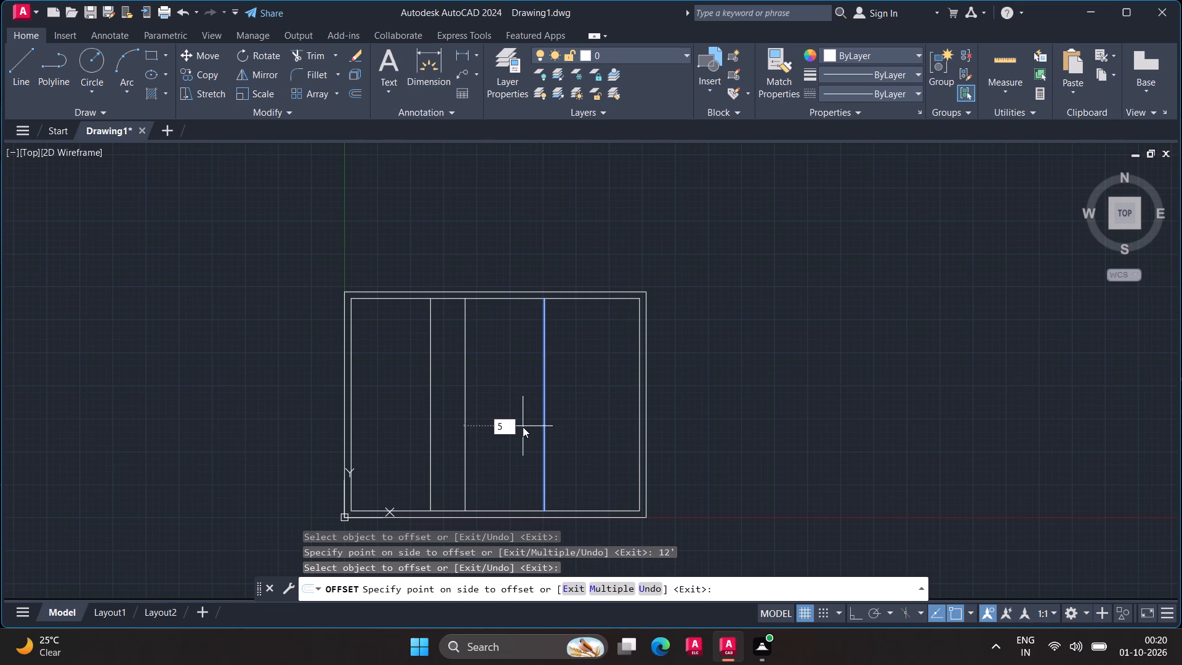
key(shift+quotedbl)
key(Return)
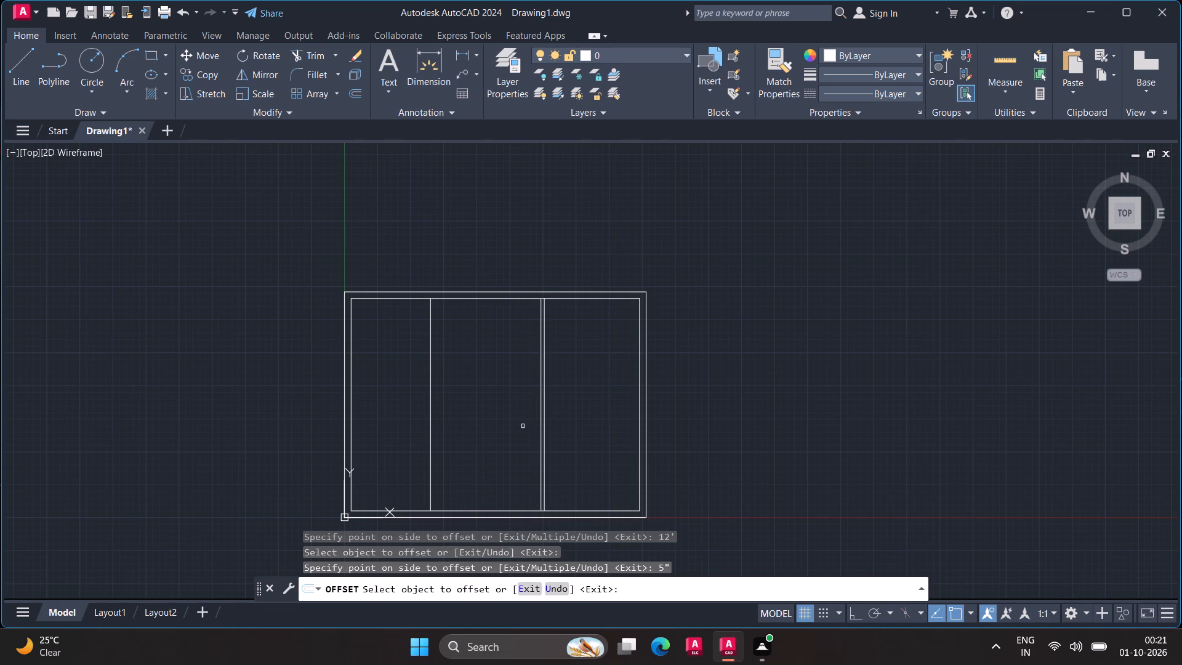
click(430, 404)
key(5)
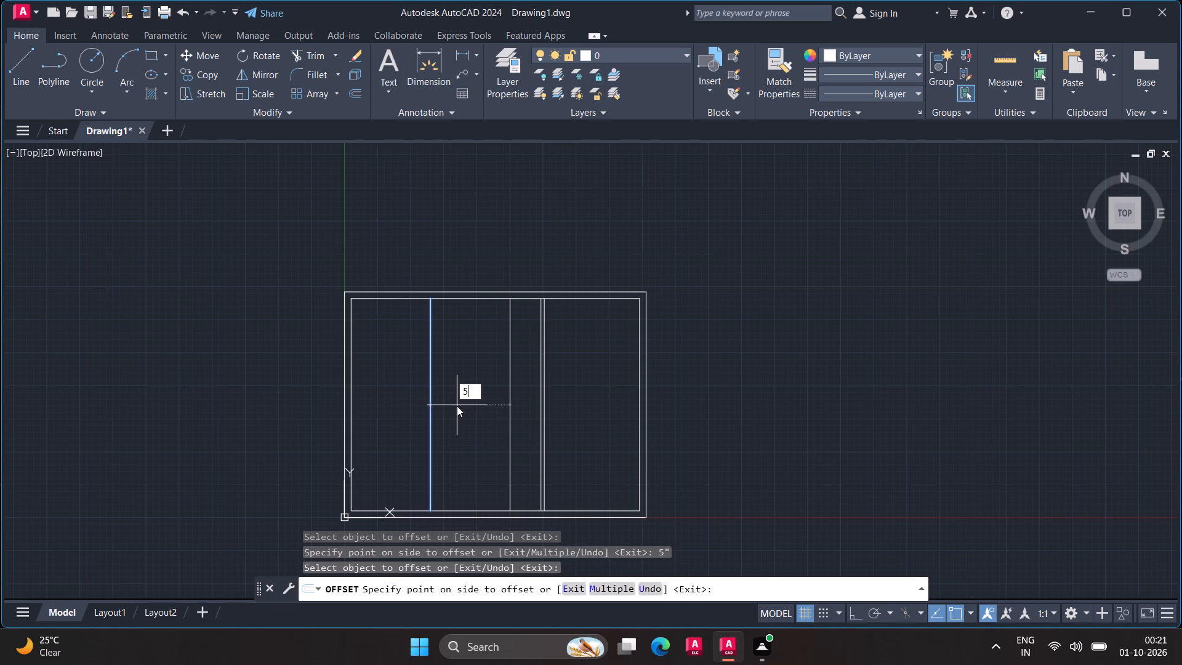
key(shift+quotedbl)
key(Return)
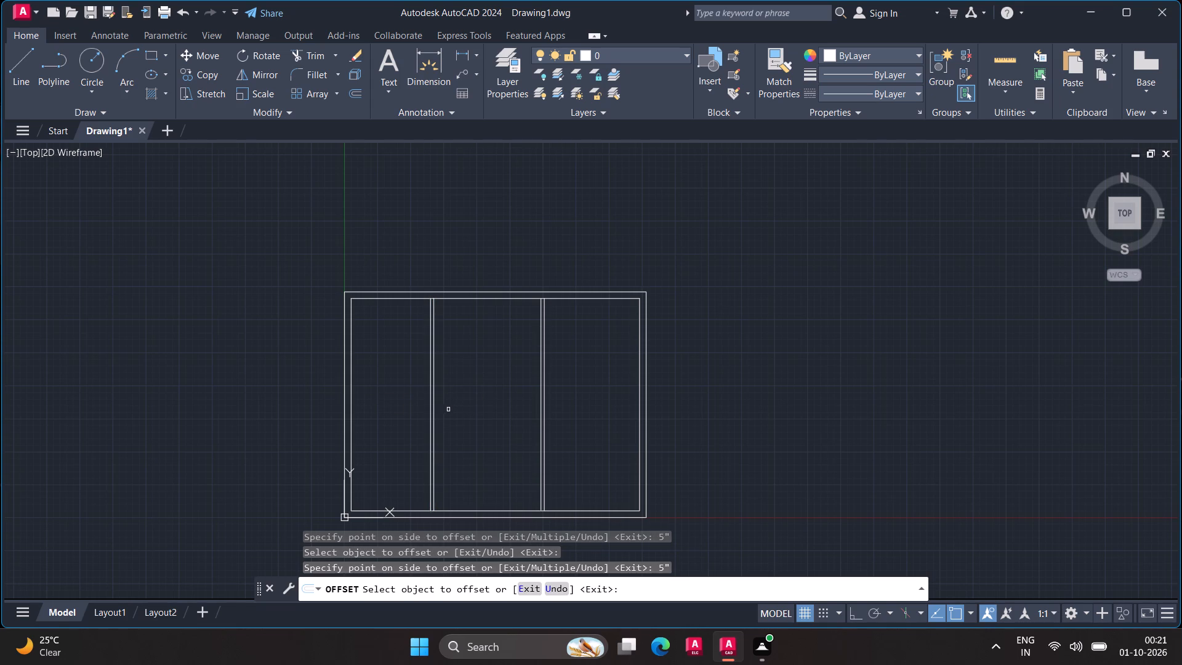
Offset the bottom inner wall line 10' upward to place a horizontal partition line across the plan.
click(471, 510)
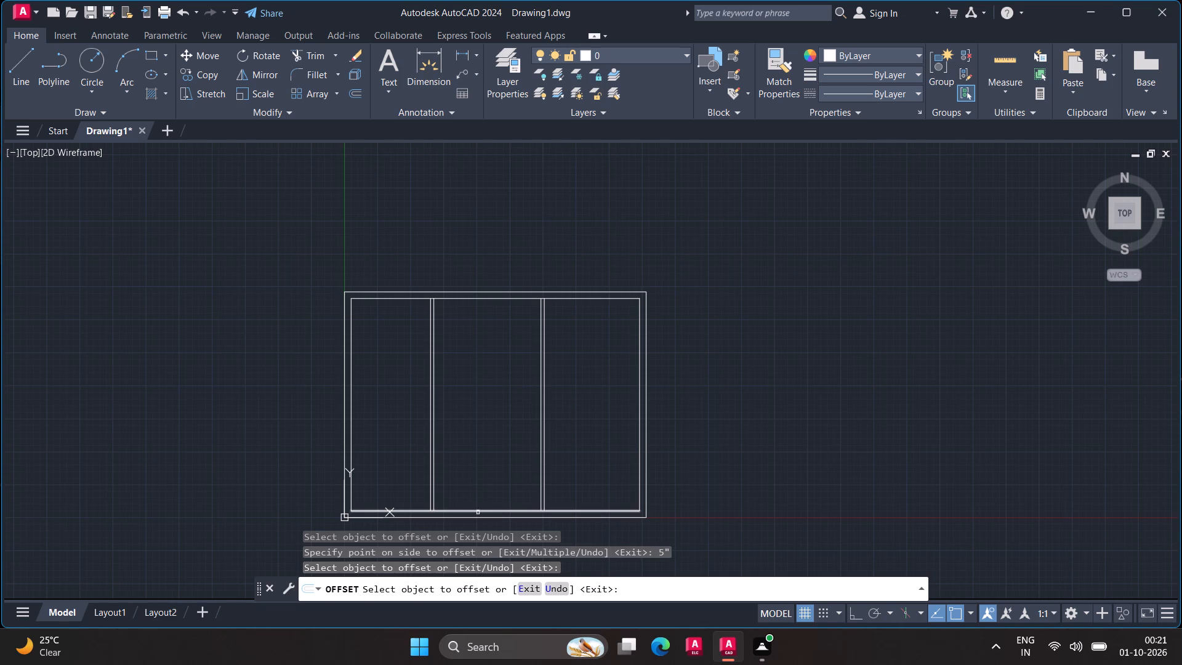
click(478, 514)
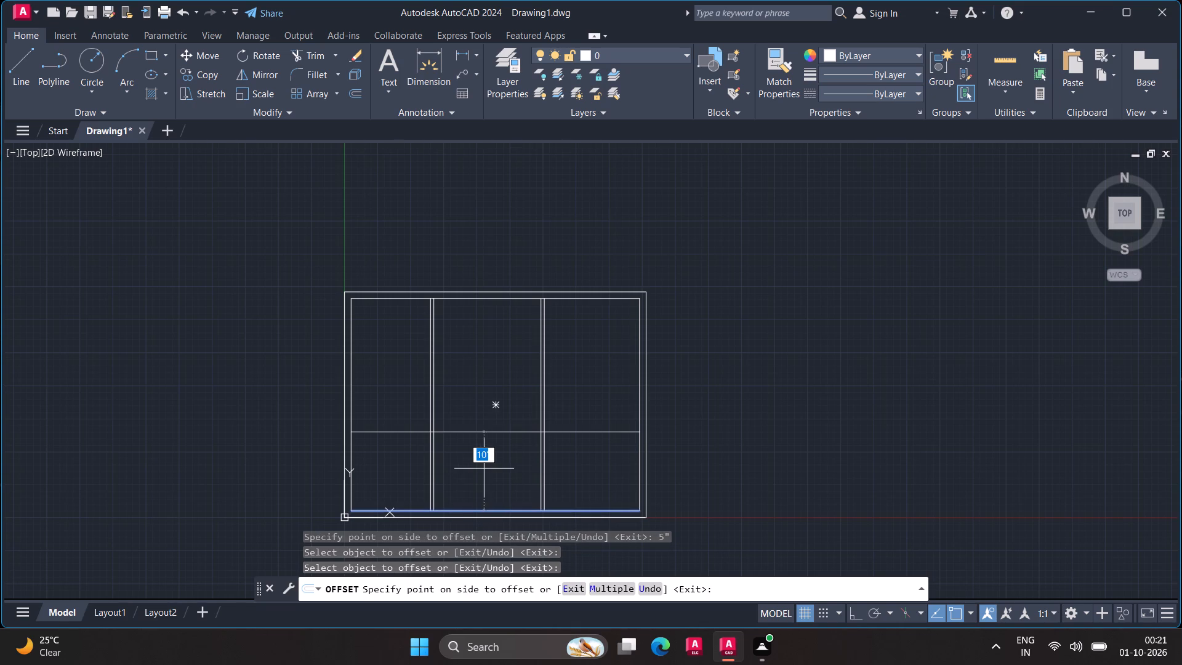
click(481, 464)
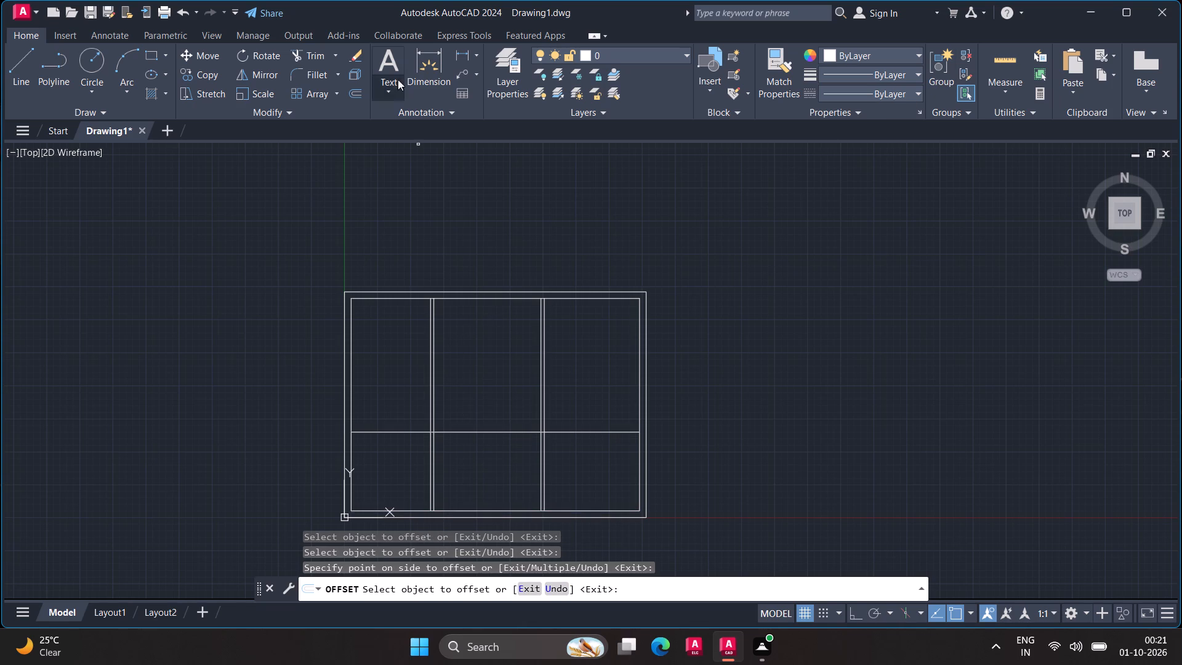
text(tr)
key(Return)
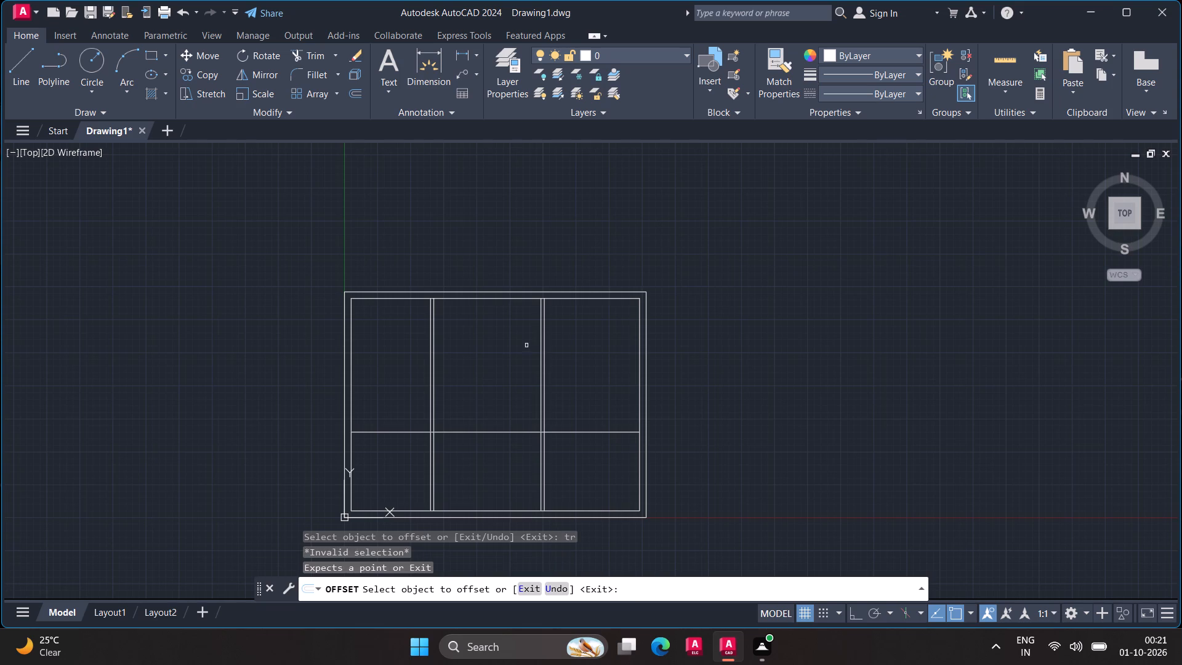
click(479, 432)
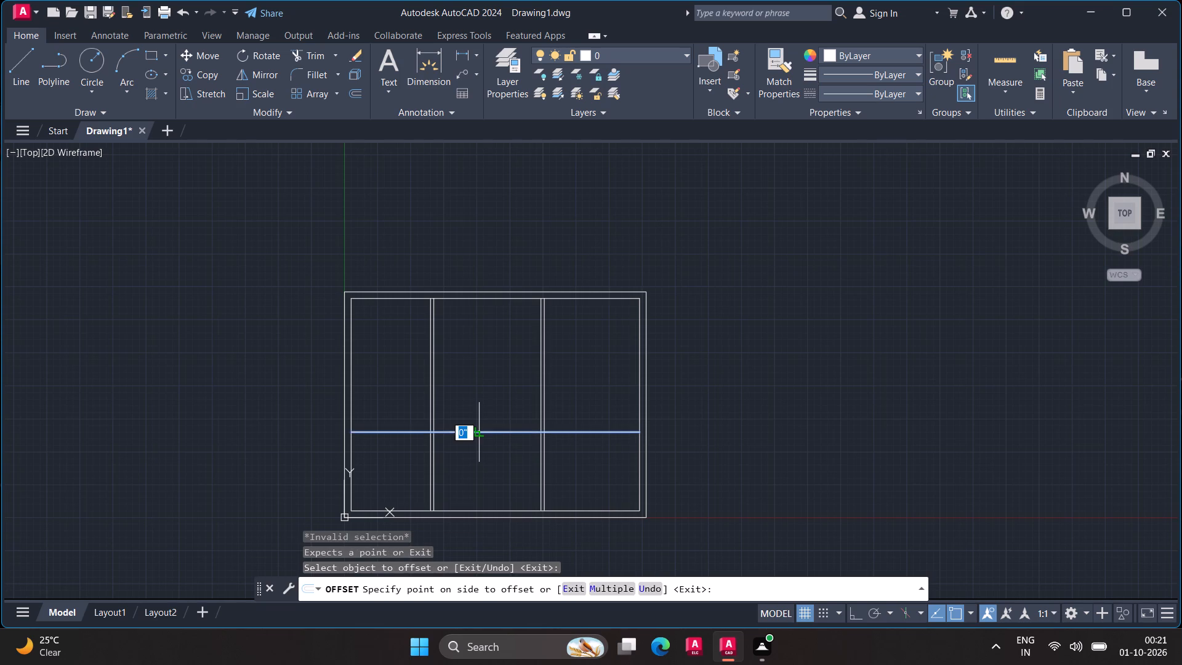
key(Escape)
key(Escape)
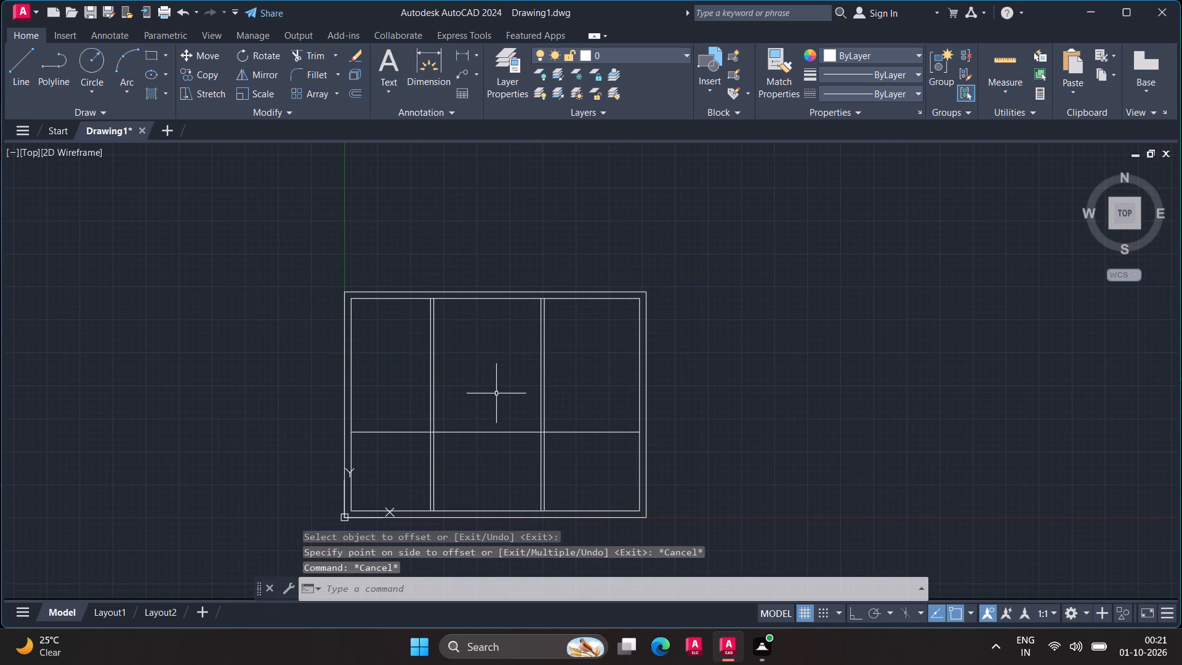
Trim the horizontal line between the two vertical partitions and both partitions' double lines above the horizontal line.
text(tr)
key(Return)
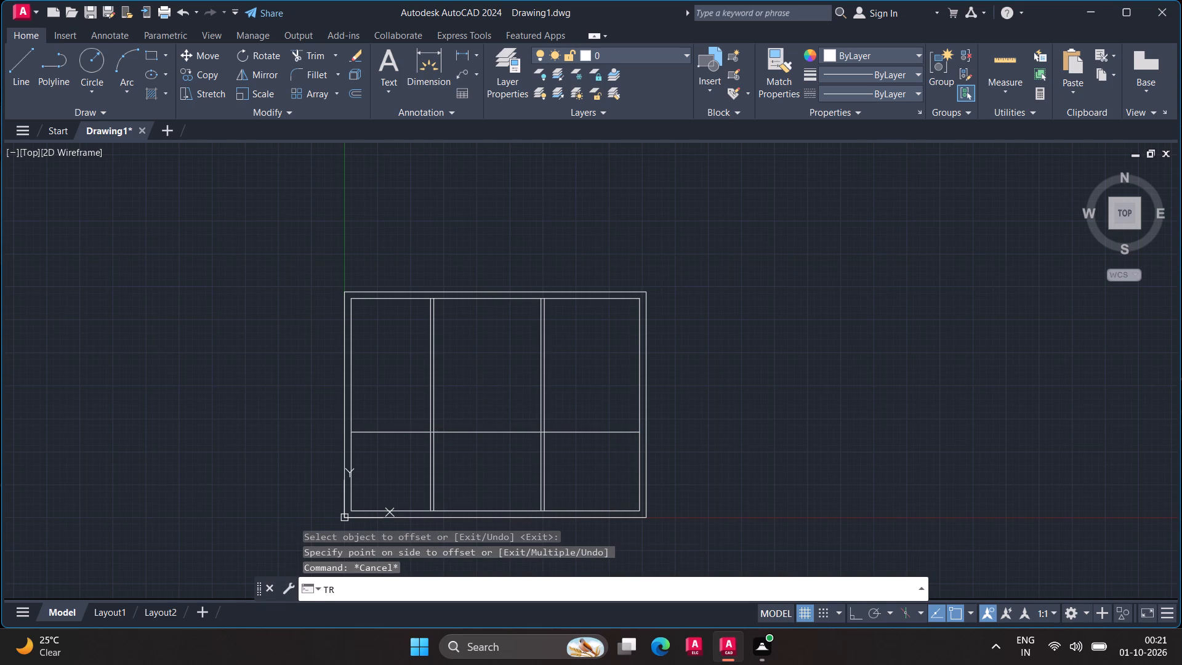
click(500, 433)
drag(474, 388, 427, 370)
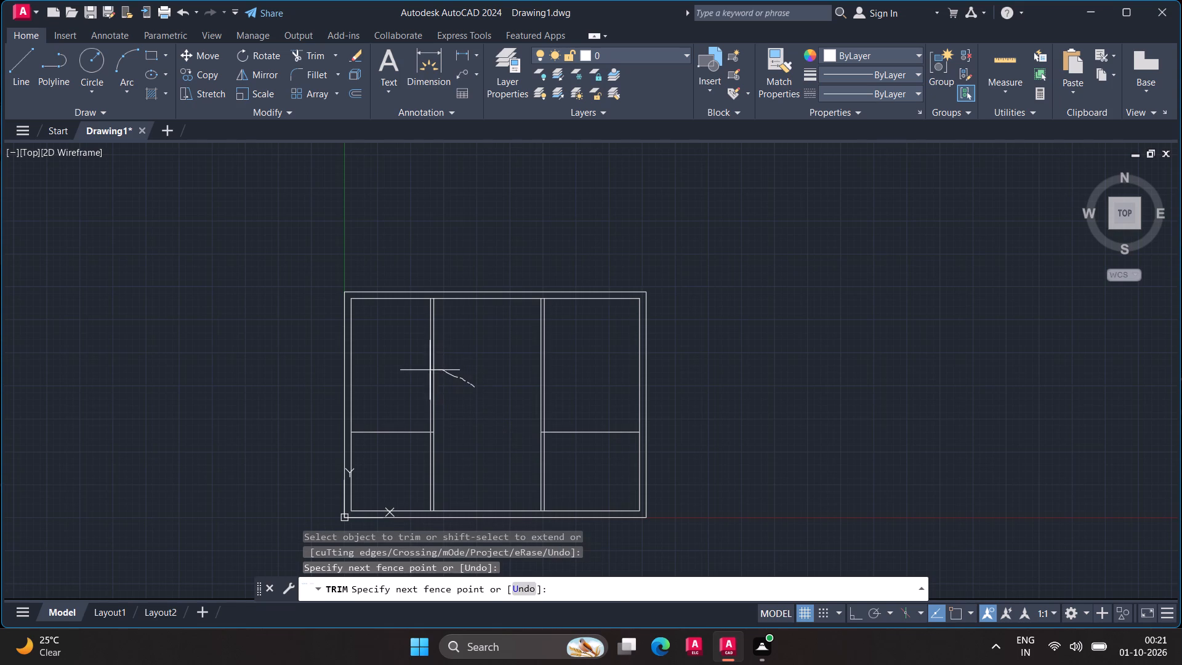
drag(427, 370, 419, 370)
drag(513, 376, 566, 377)
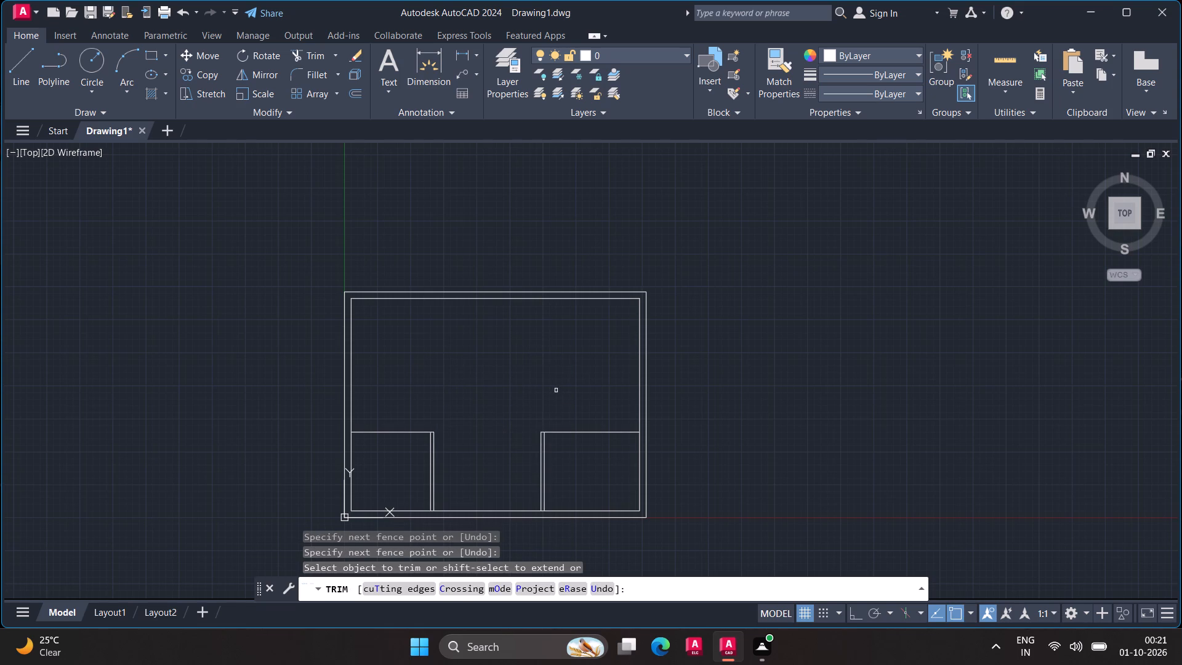
key(Escape)
Check the room dimensions between the partitions and inner walls with quick measurement.
click(1006, 60)
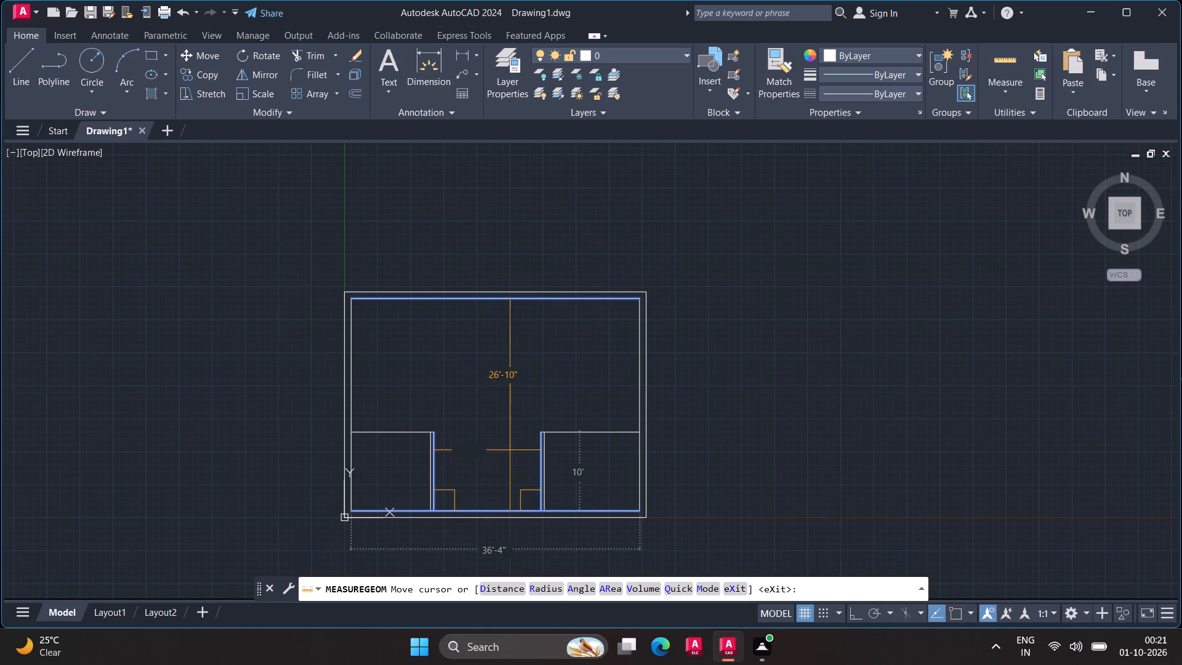
key(Escape)
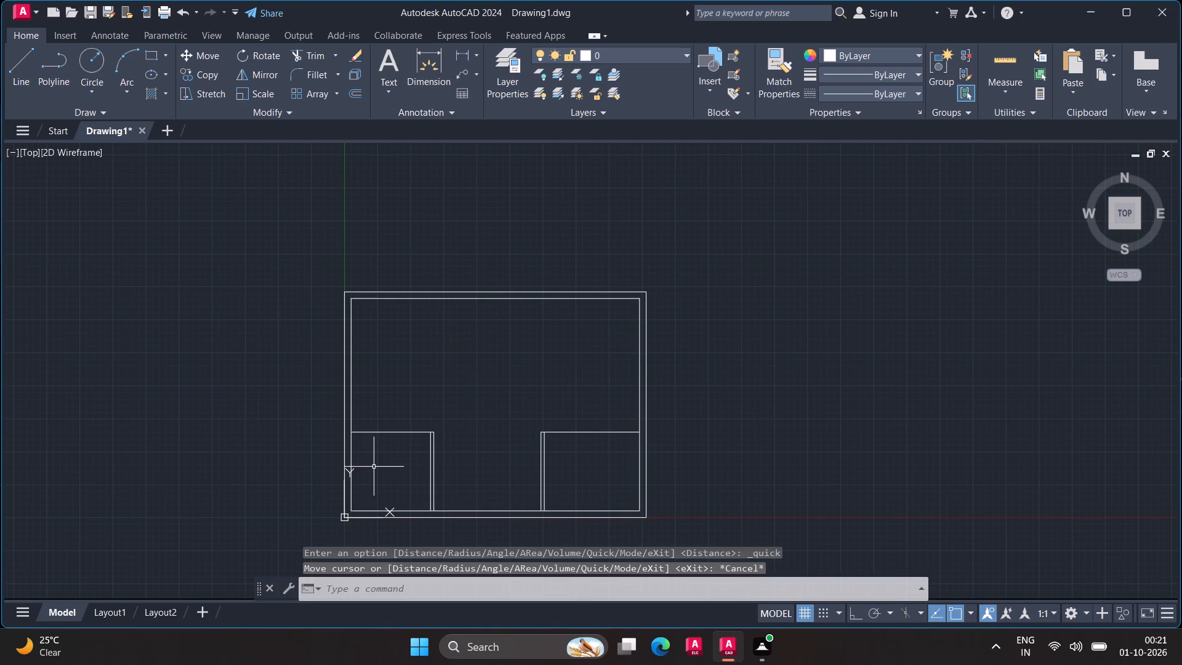
click(985, 62)
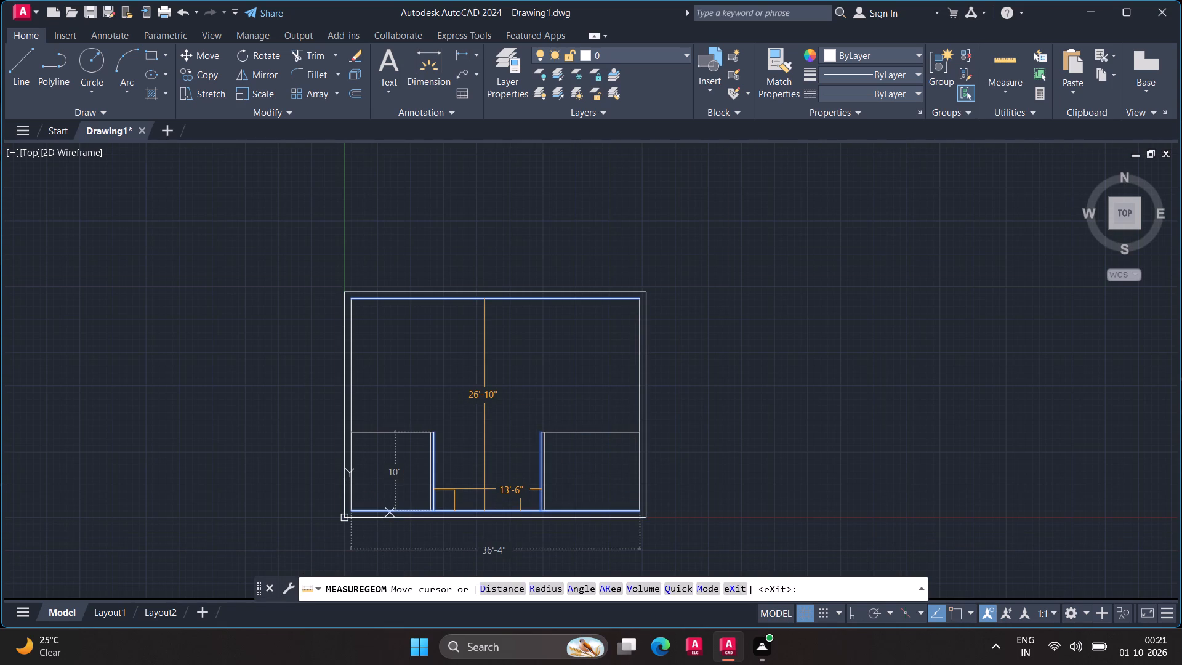
key(Escape)
key(Escape)
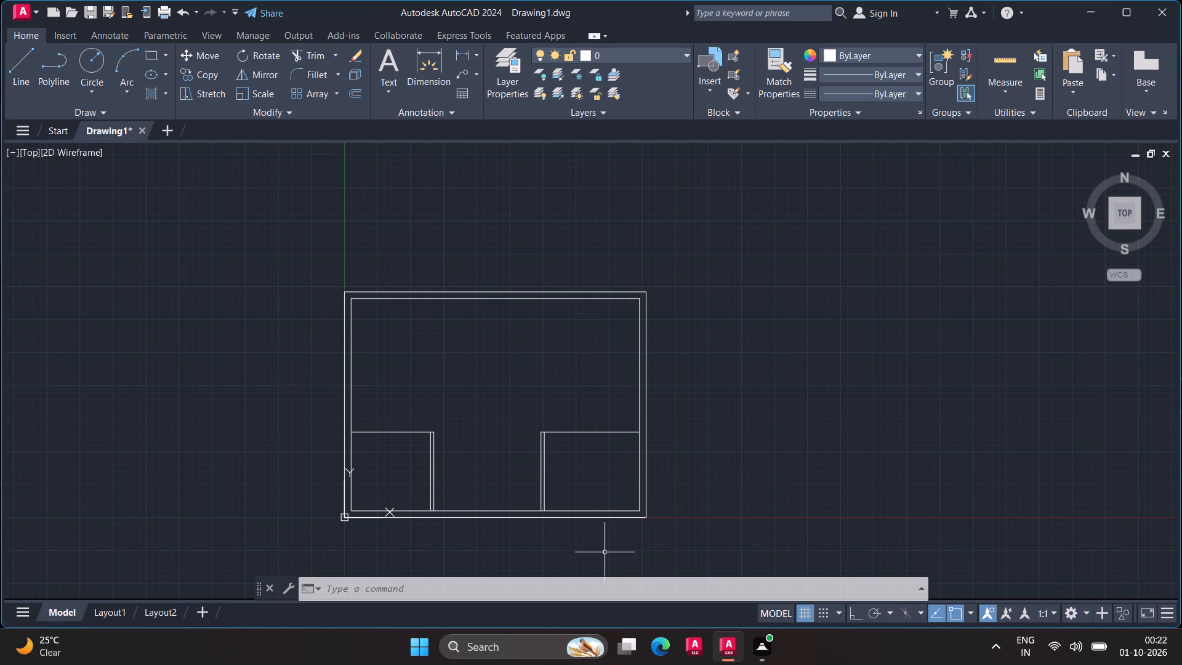
Undo the trimming of the horizontal line and the two vertical partitions.
key(ctrl+z)
key(ctrl+z)
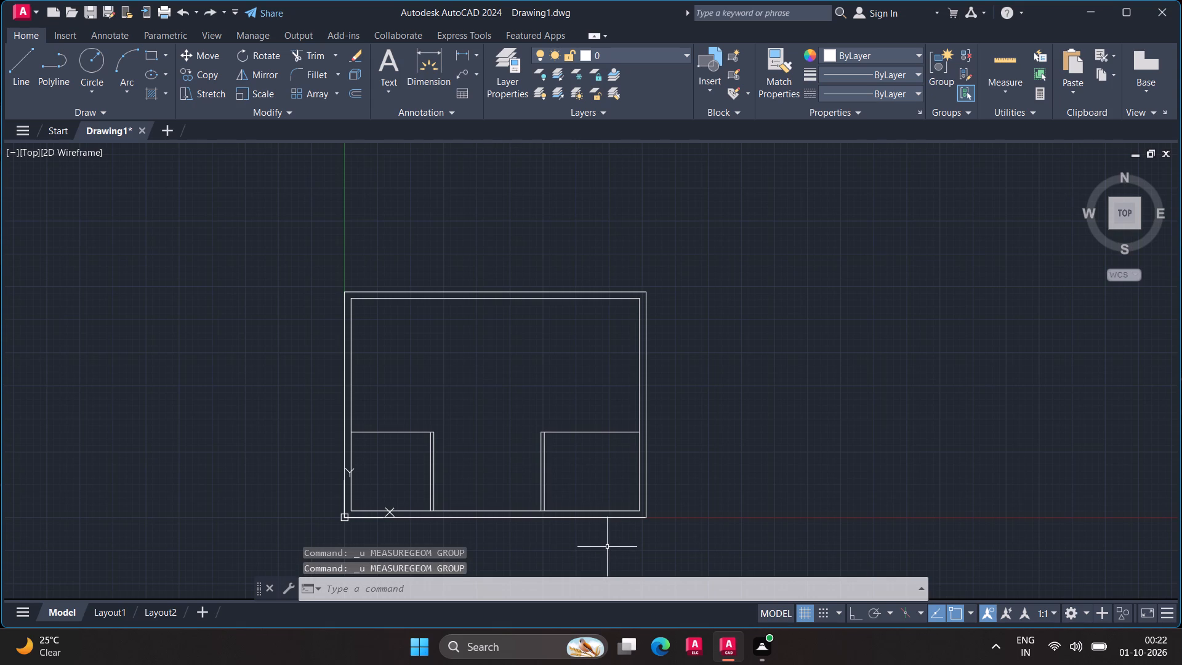
key(ctrl+z)
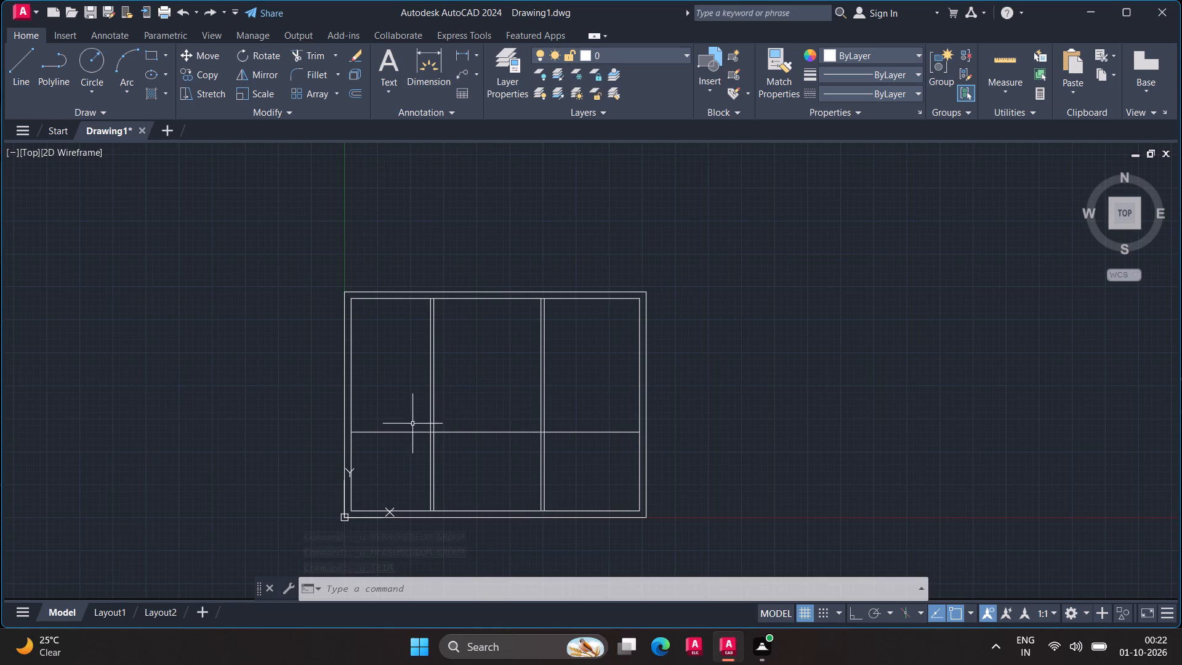
Trim the left partition's double lines above the horizontal line, and the horizontal line's middle segment between the two vertical partitions.
key(t)
key(r)
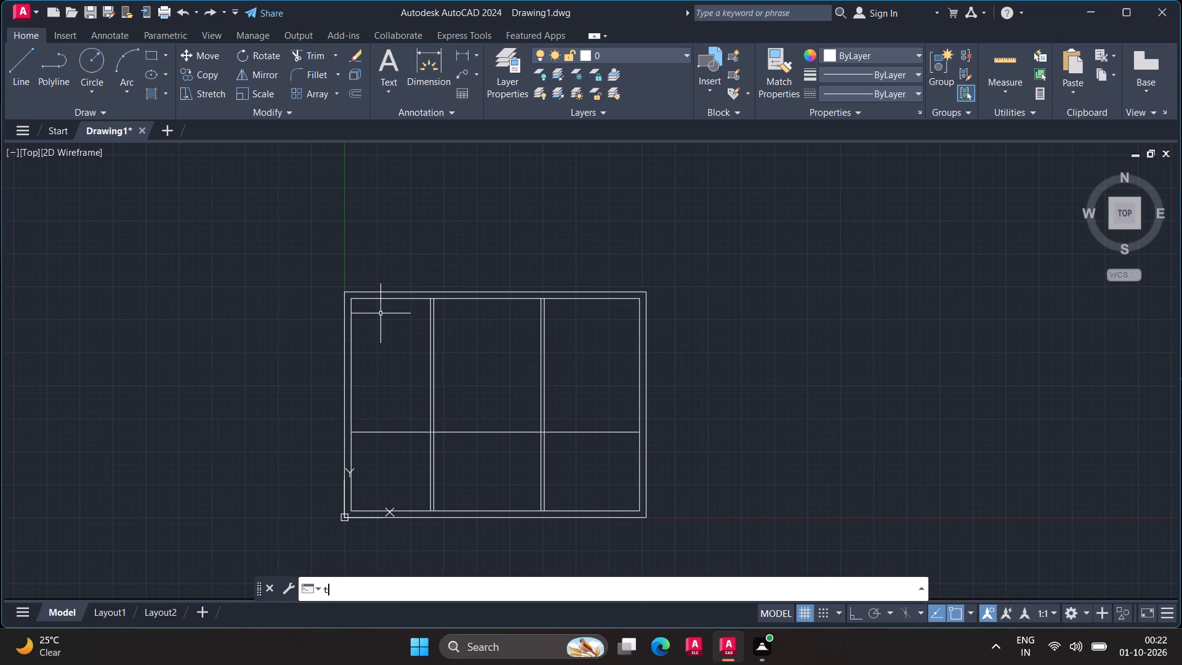
key(Return)
drag(398, 328, 449, 332)
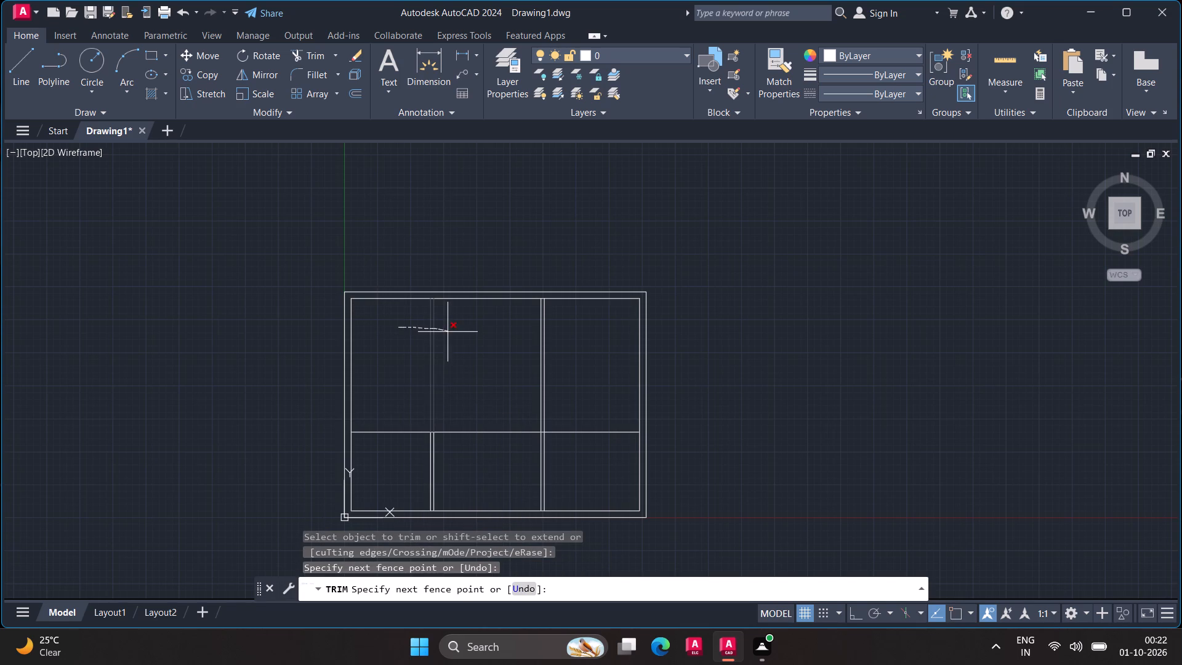
drag(449, 332, 451, 332)
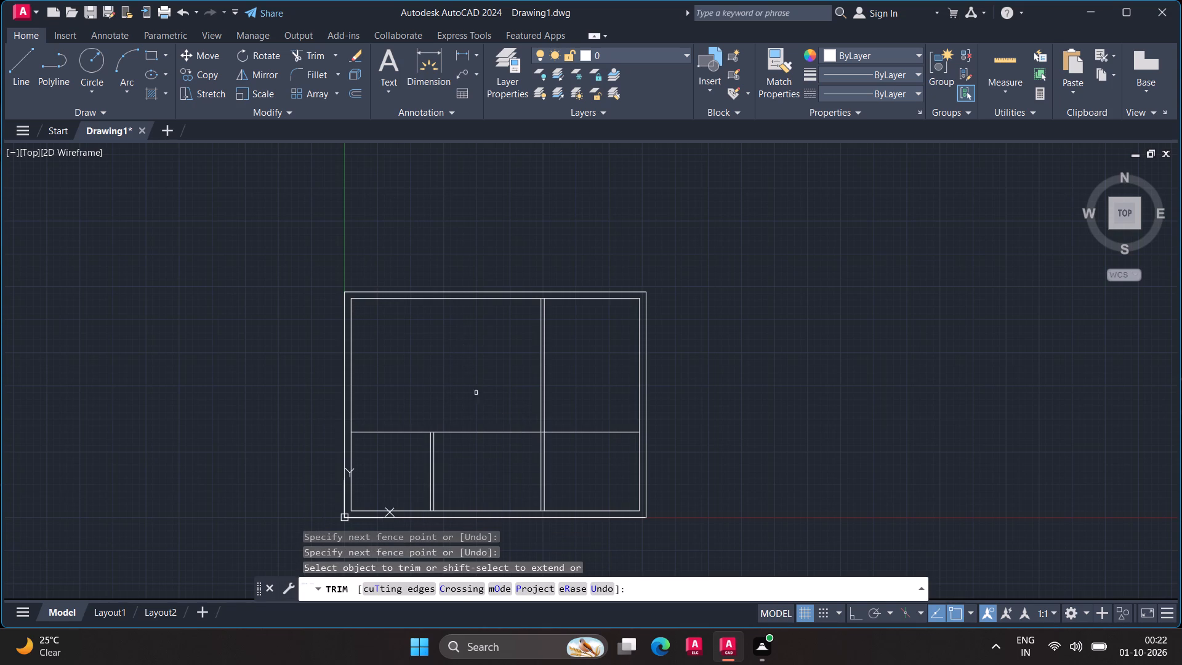
drag(480, 416, 490, 454)
key(Escape)
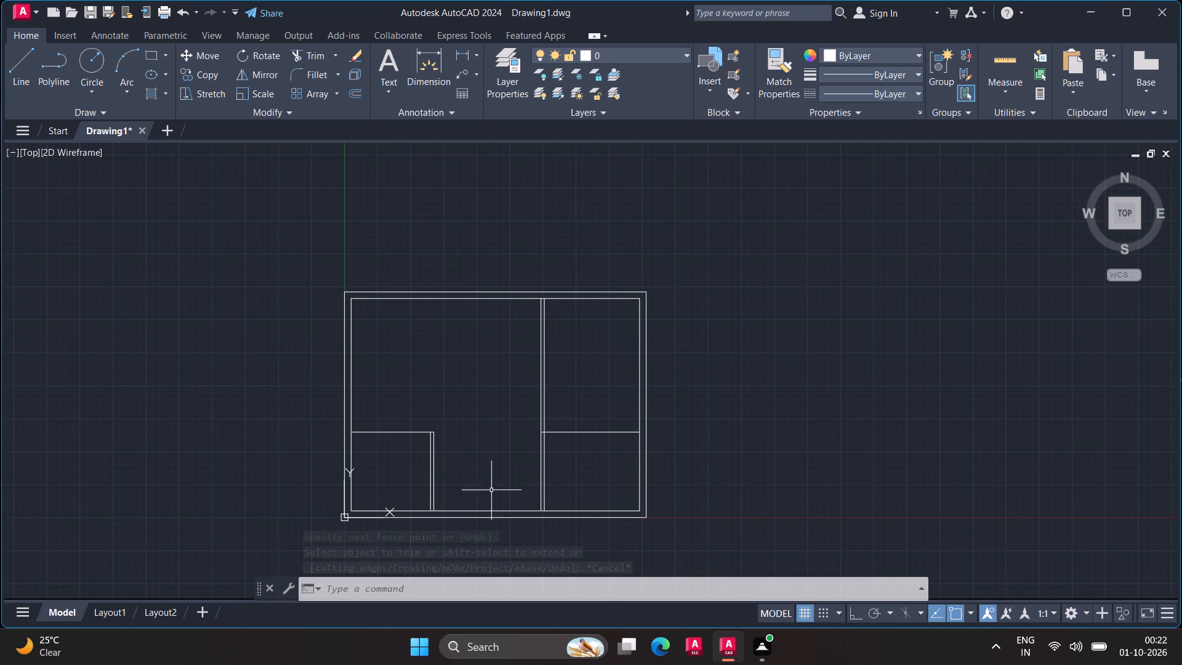
Offset the horizontal line beside the right partition 5" upward to give that partition its thickness.
scroll(555, 456, up, 1)
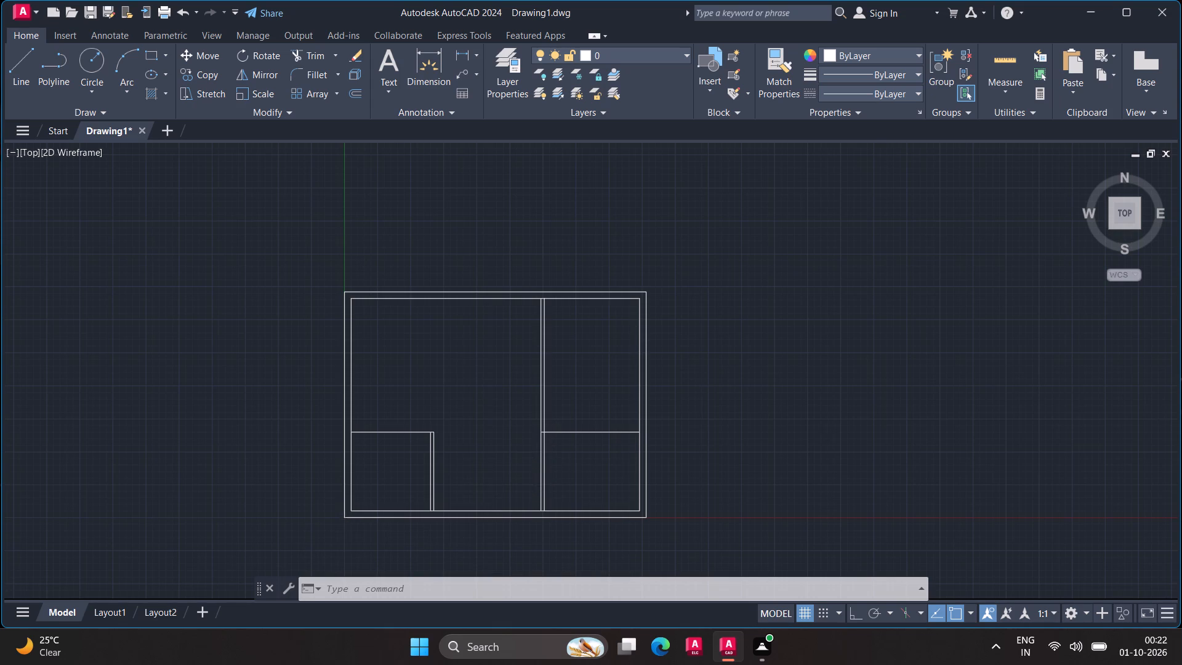
scroll(555, 455, up, 1)
key(o)
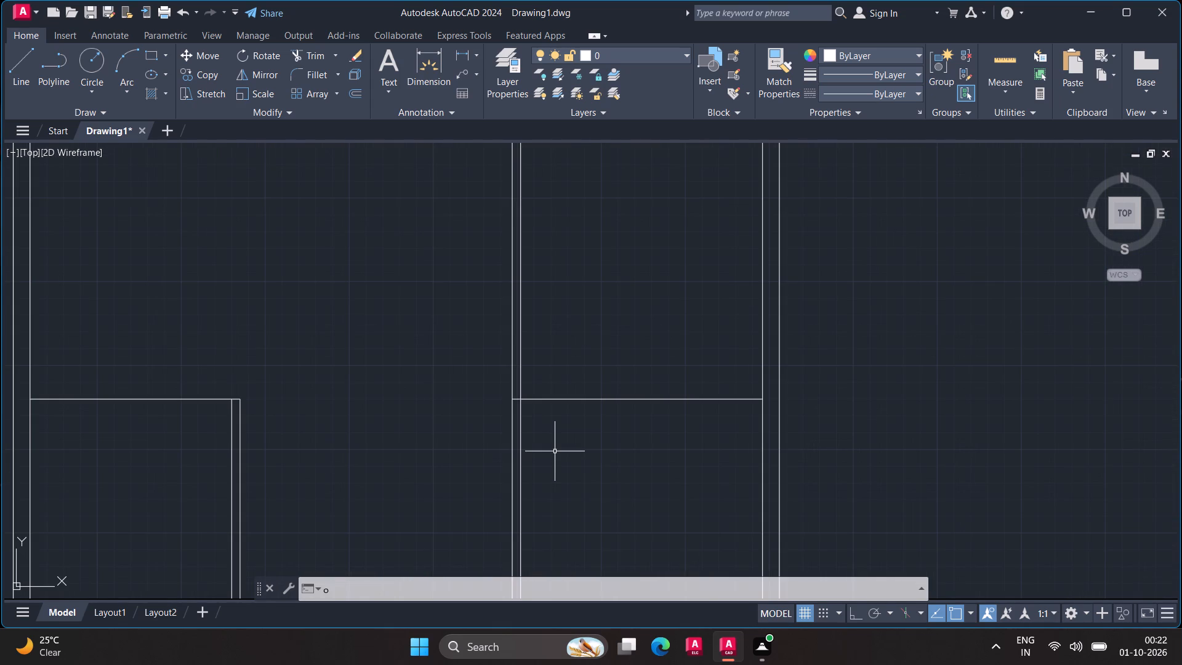
key(Return)
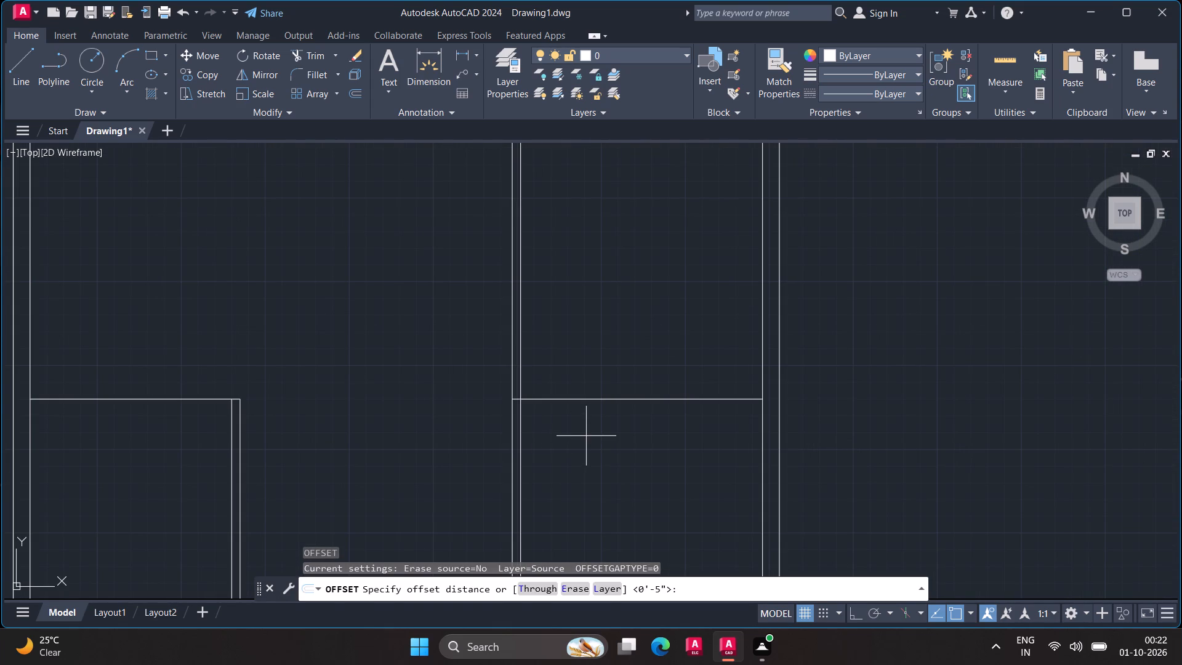
click(625, 400)
key(5)
key(shift+quotedbl)
key(Return)
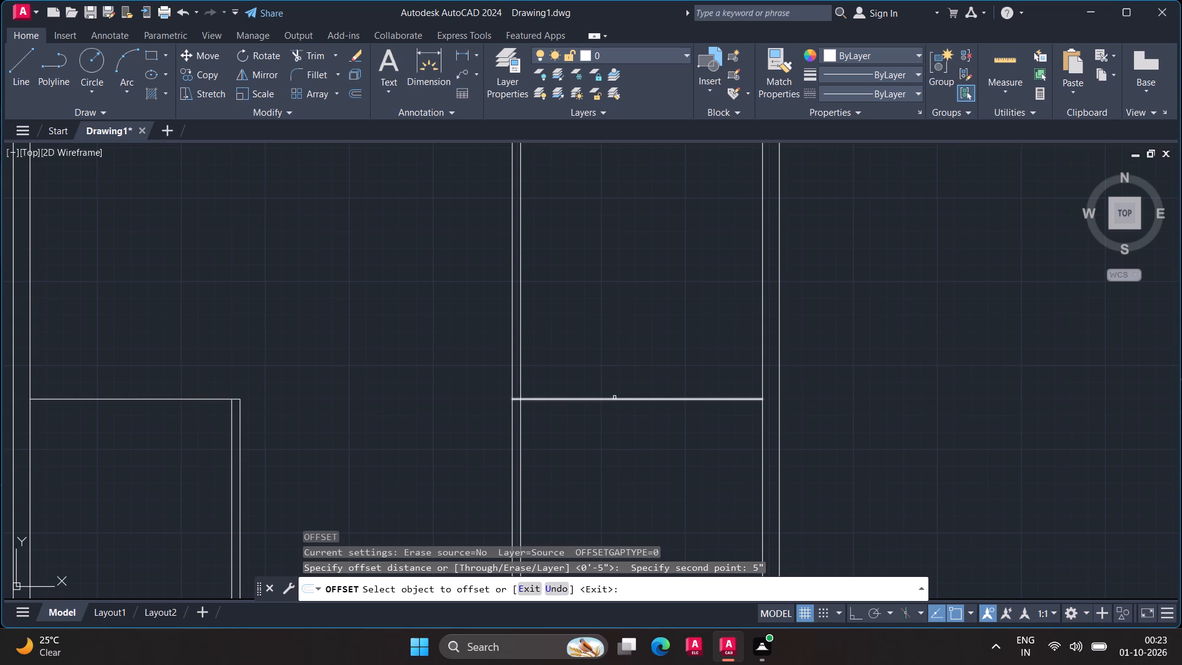
click(614, 398)
click(619, 377)
Offset the upper line of the right-hand horizontal partition 6' upward, and offset the new line 5" upward to form a second partition.
scroll(619, 354, down, 1)
middle_drag(619, 354, 584, 444)
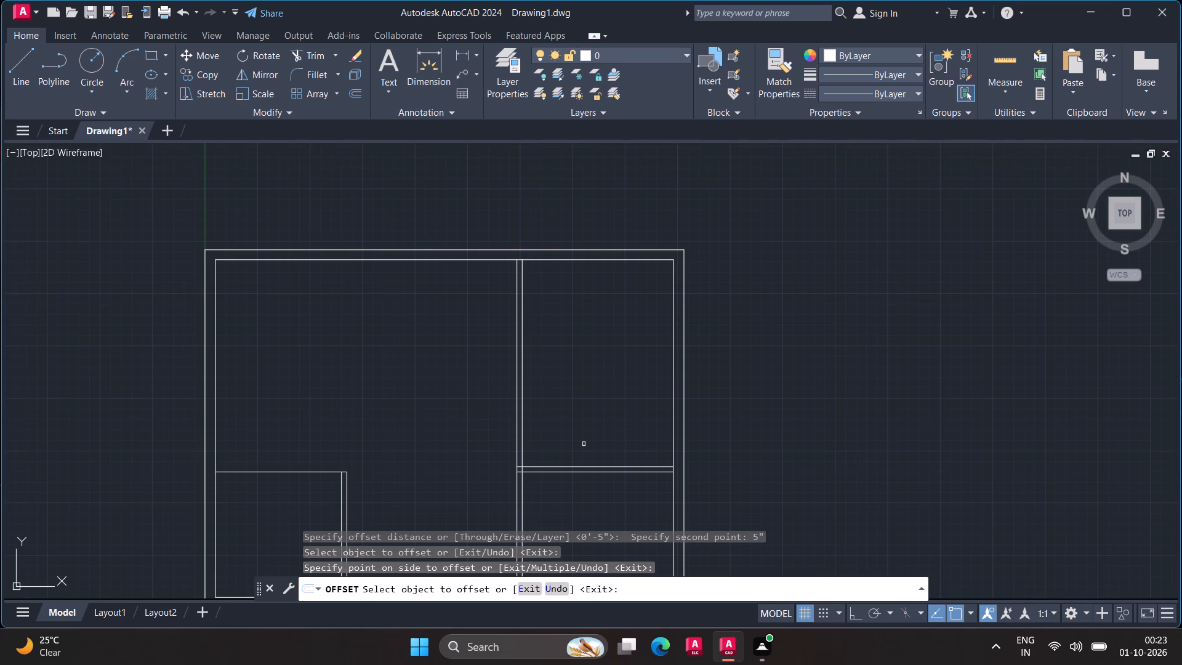
click(606, 466)
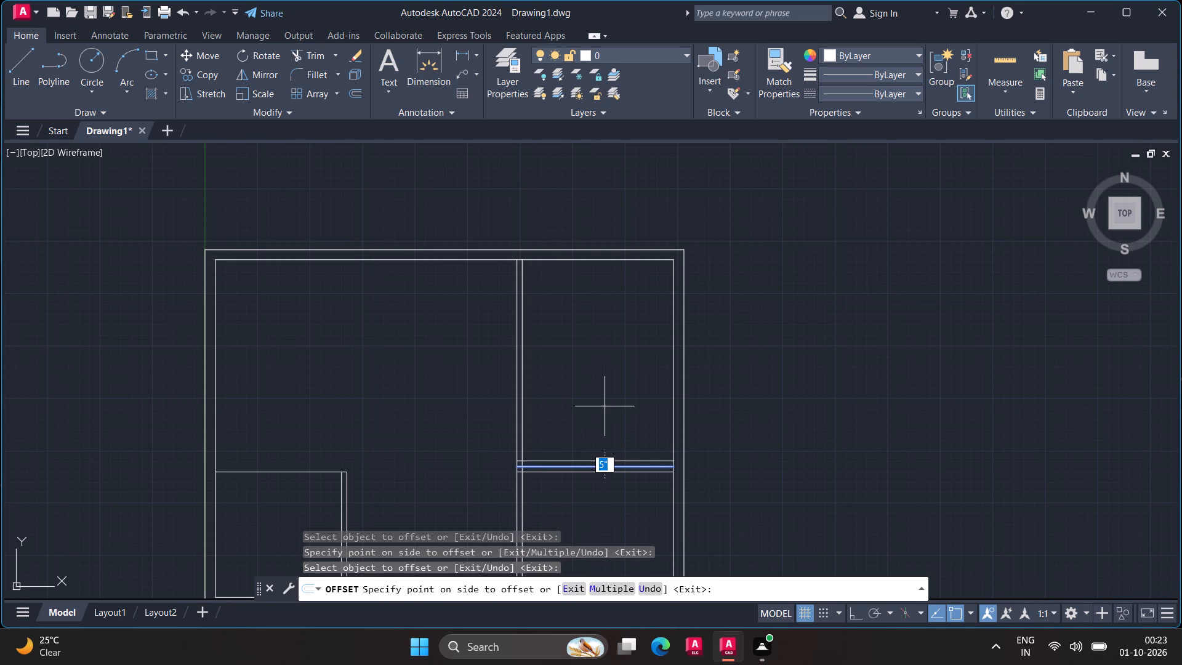
text(6')
key(Return)
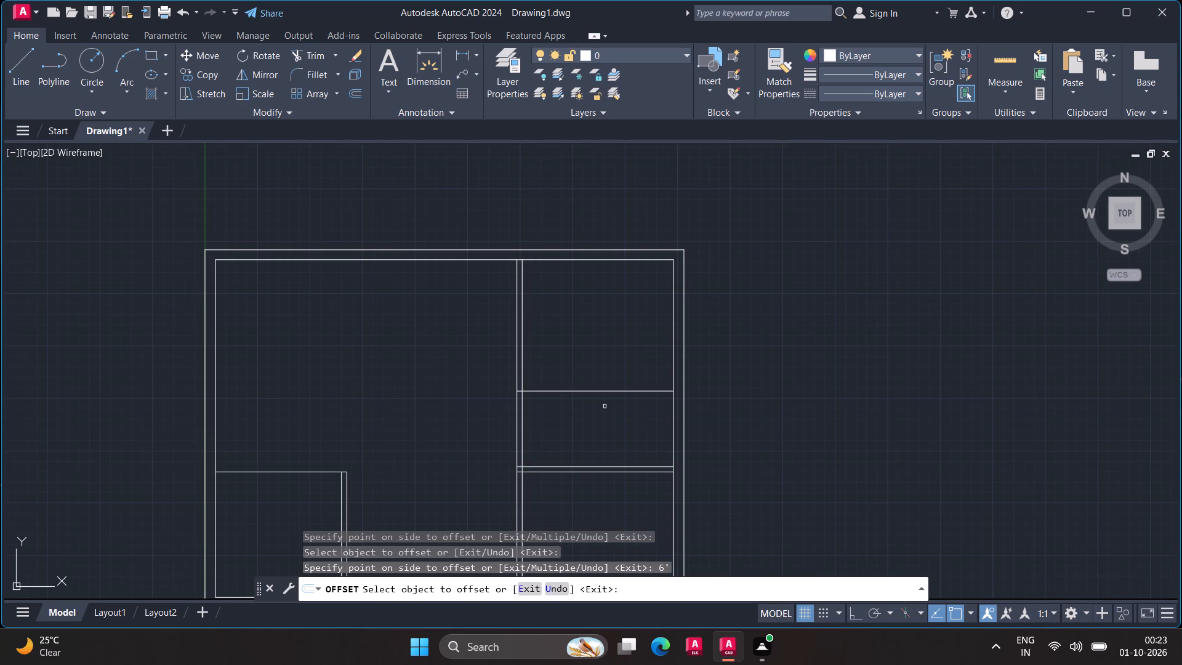
click(600, 391)
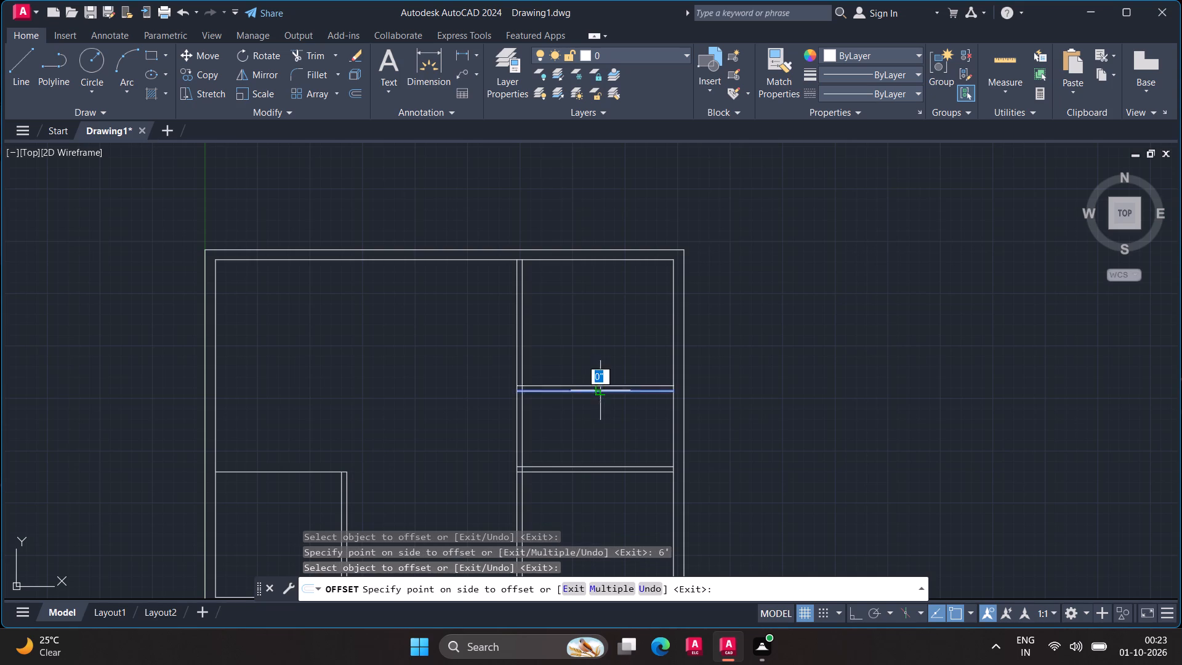
click(598, 367)
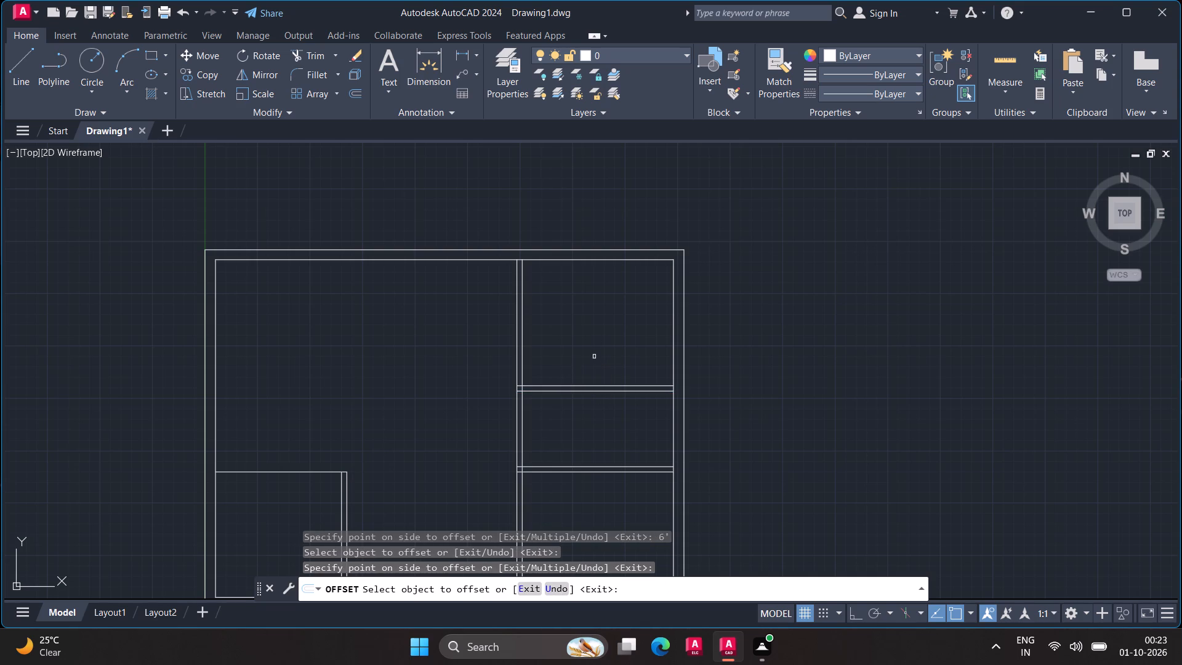
Check the dimensions of the upper-right and lower-right rooms with quick measurement.
middle_drag(593, 347, 572, 417)
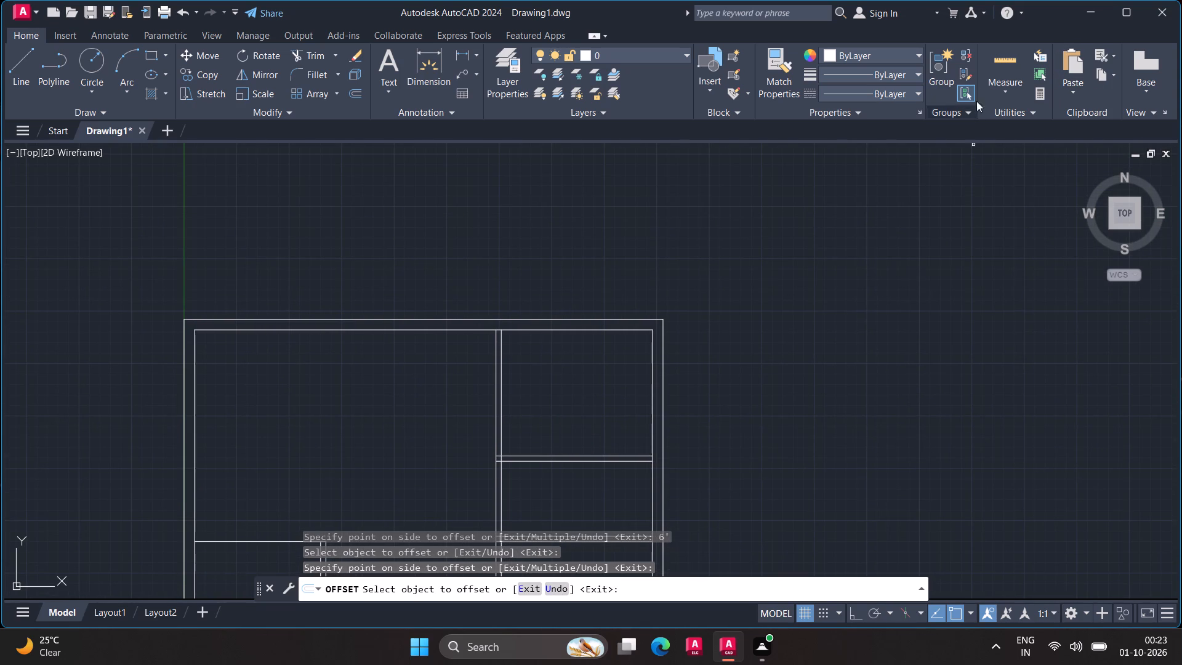
click(982, 64)
scroll(927, 179, down, 1)
middle_drag(925, 180, 809, 233)
middle_drag(835, 165, 918, 64)
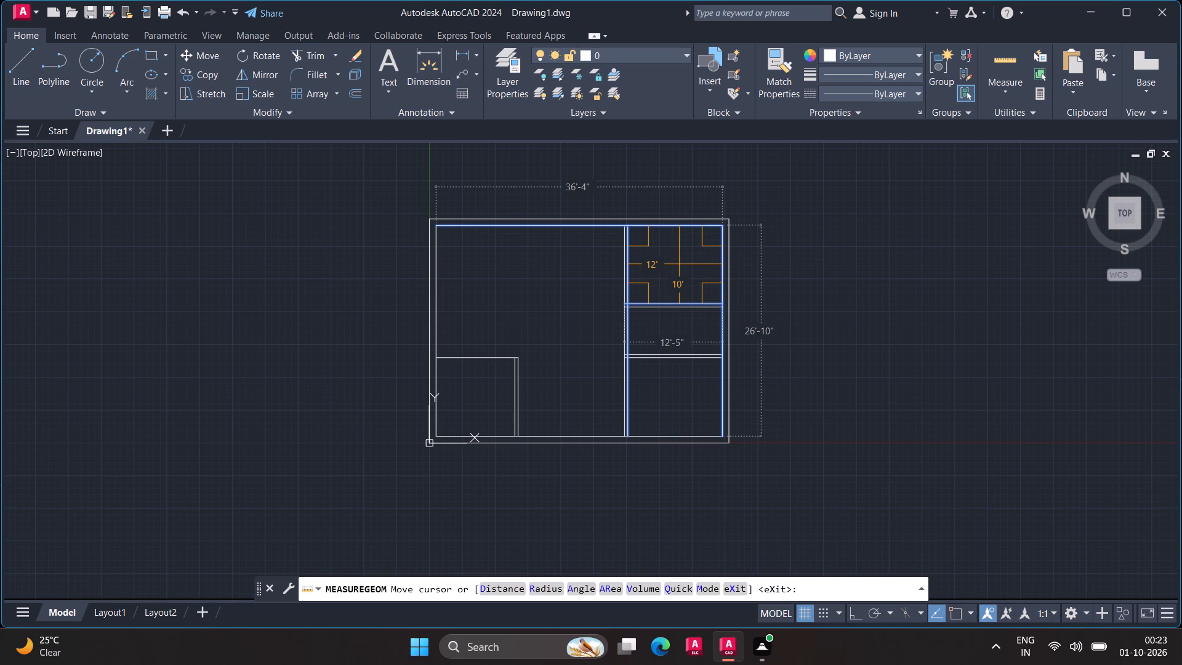
key(Escape)
key(Escape)
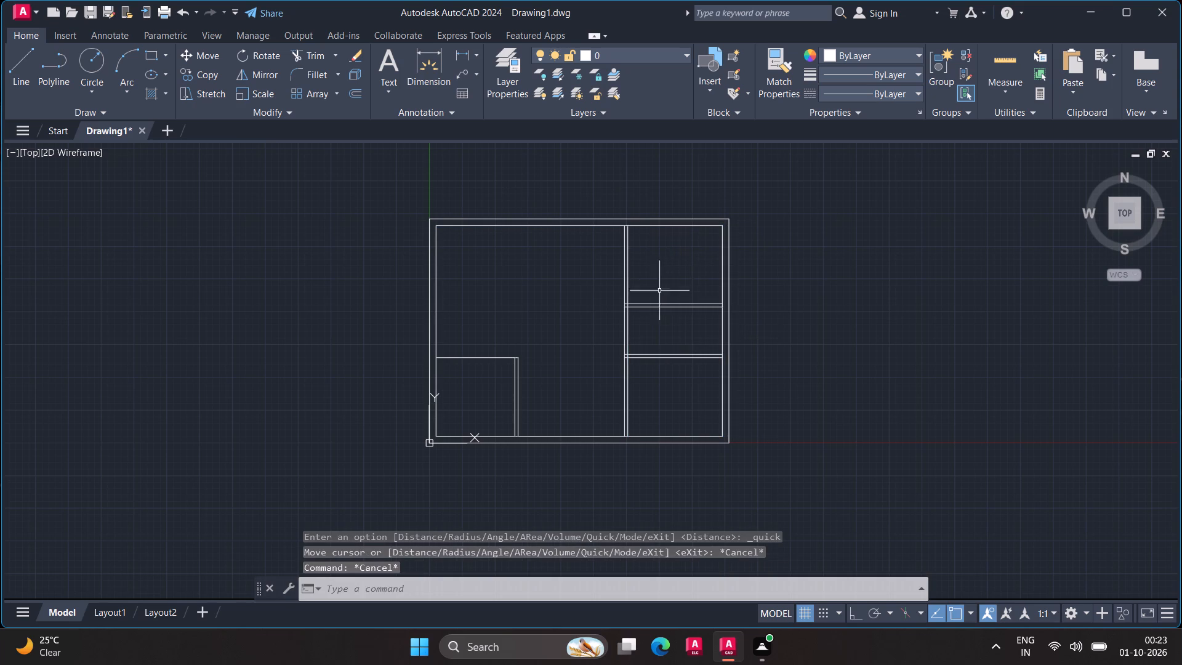
scroll(659, 292, up, 3)
scroll(659, 292, down, 2)
middle_drag(659, 292, 690, 242)
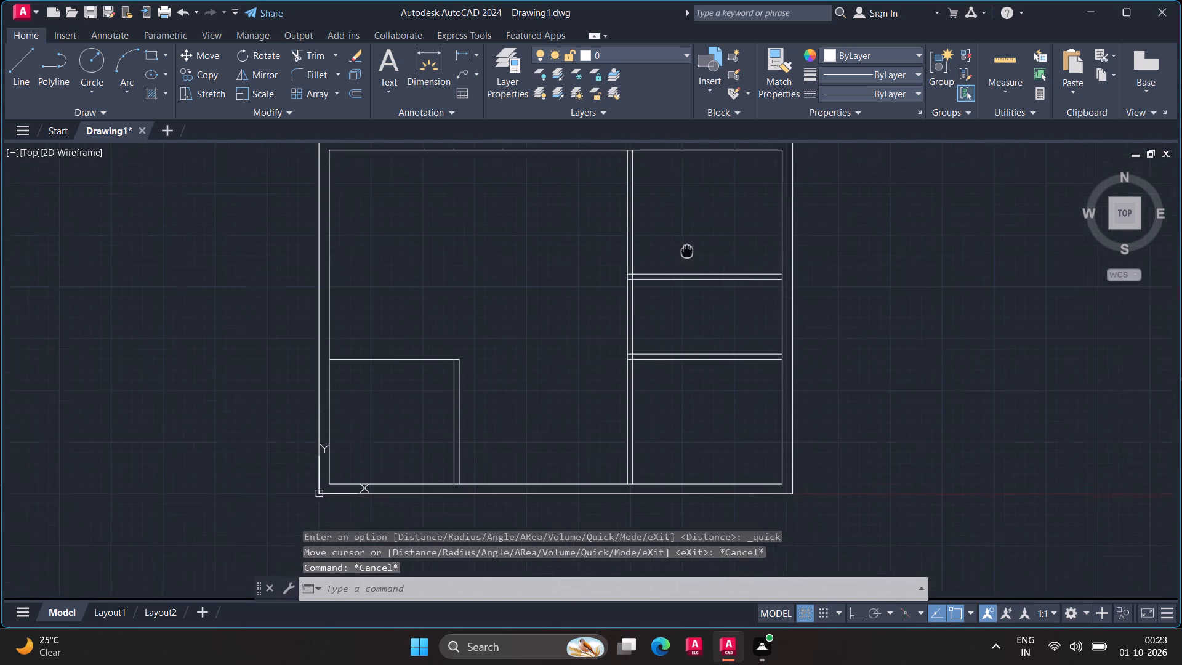
middle_drag(690, 242, 691, 235)
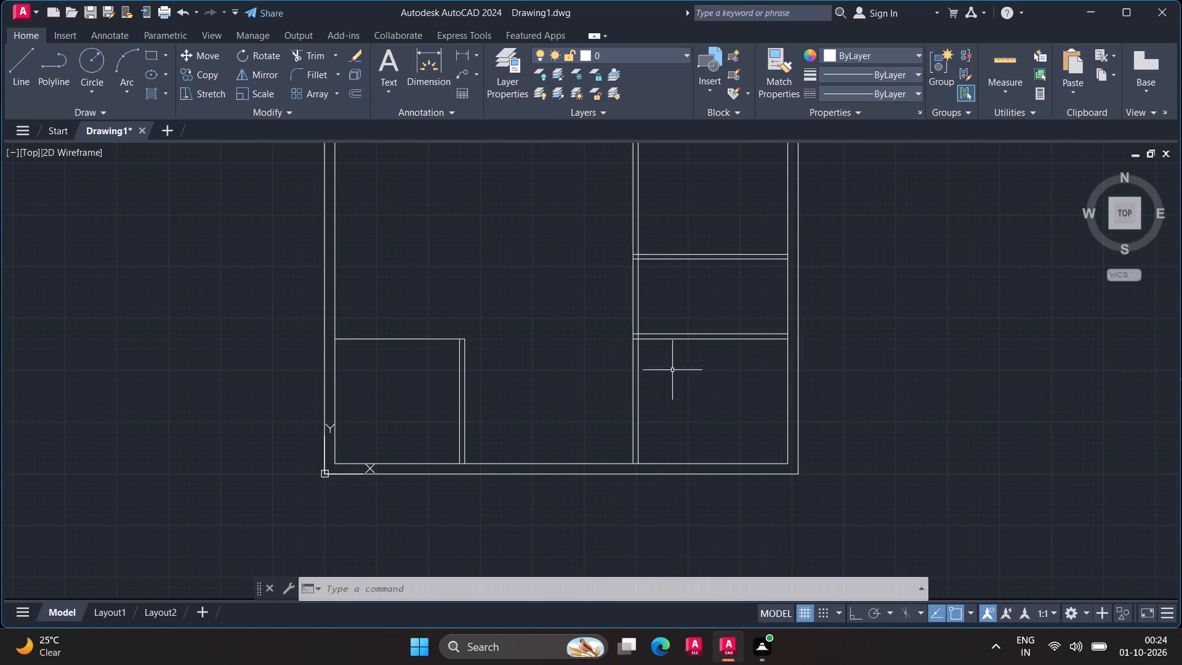
key(space)
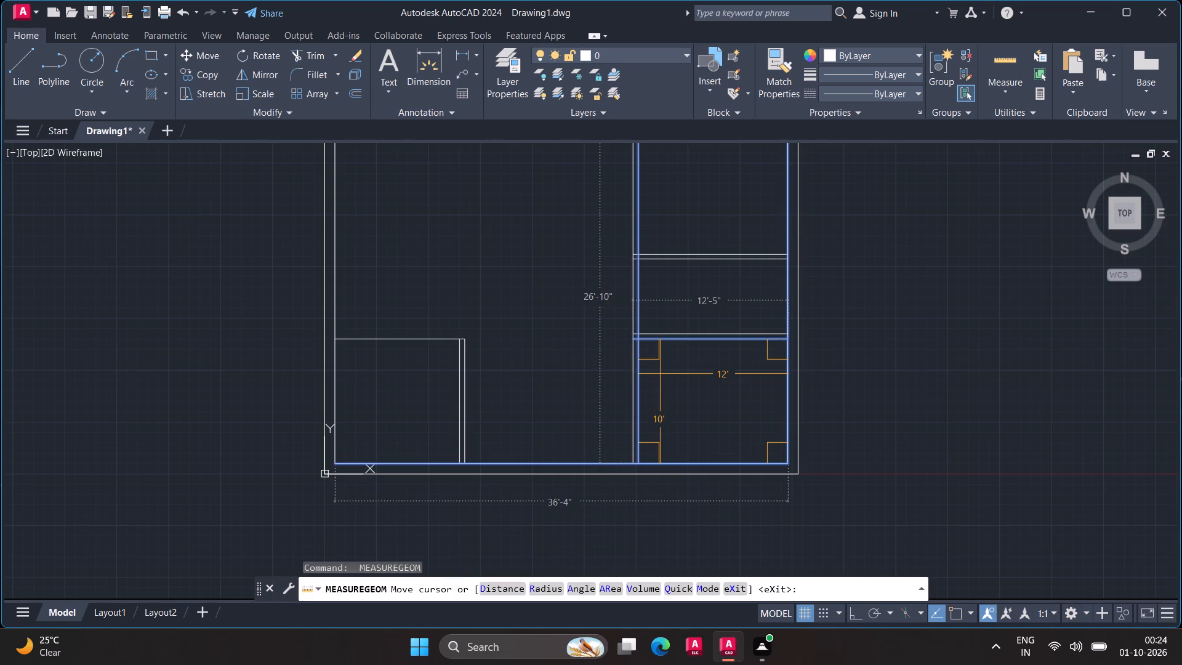
key(space)
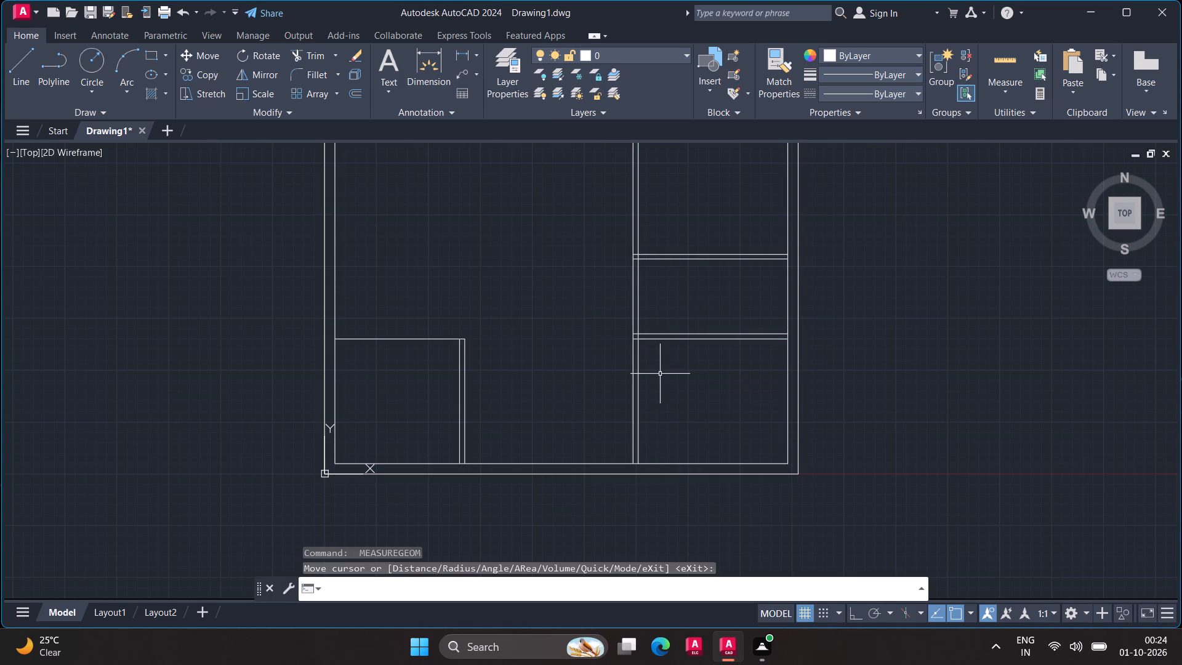
Offset the lower line of each of the two right-hand horizontal partitions 3' downward.
key(o)
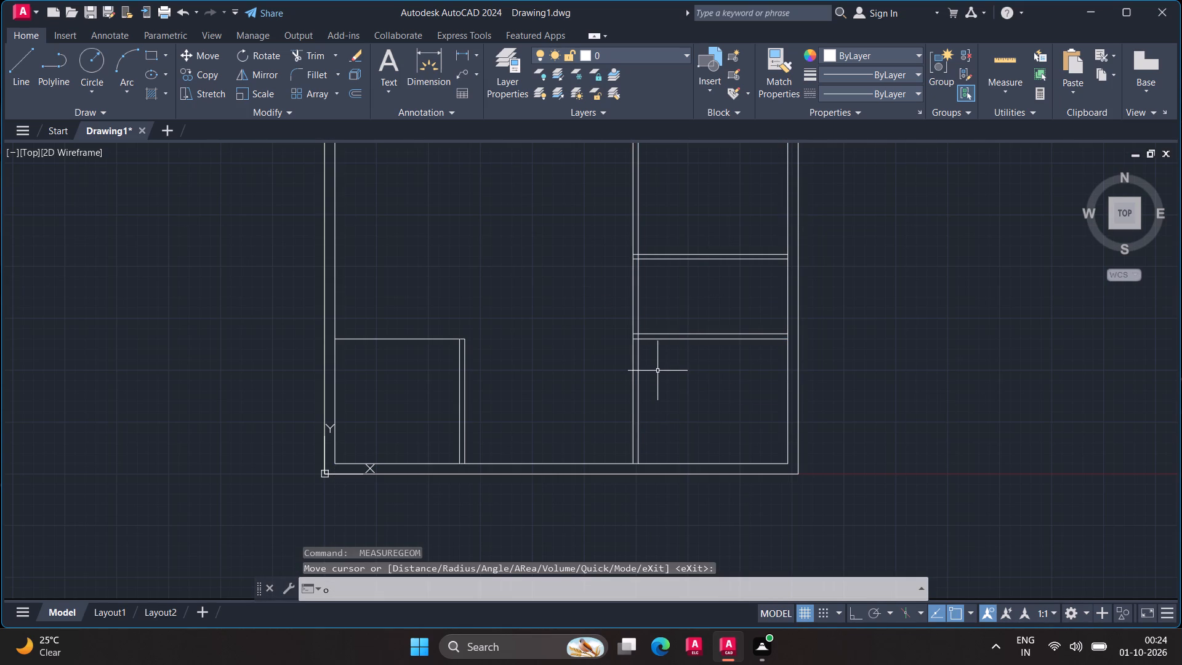
key(Return)
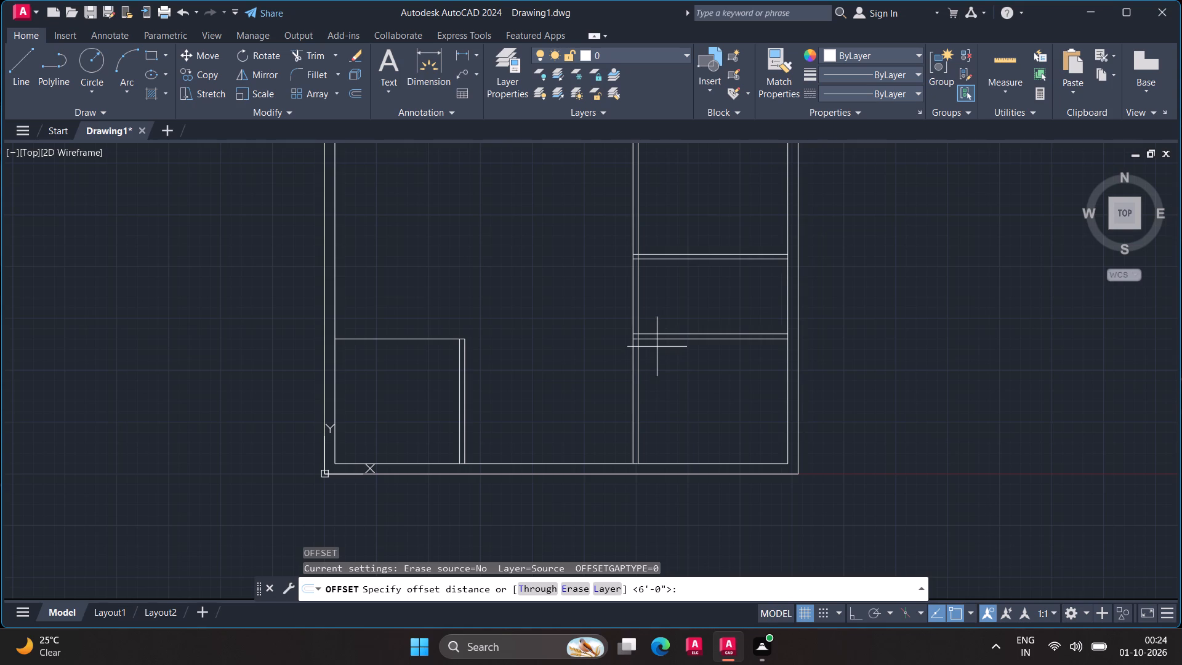
click(657, 339)
key(3)
key(apostrophe)
key(Return)
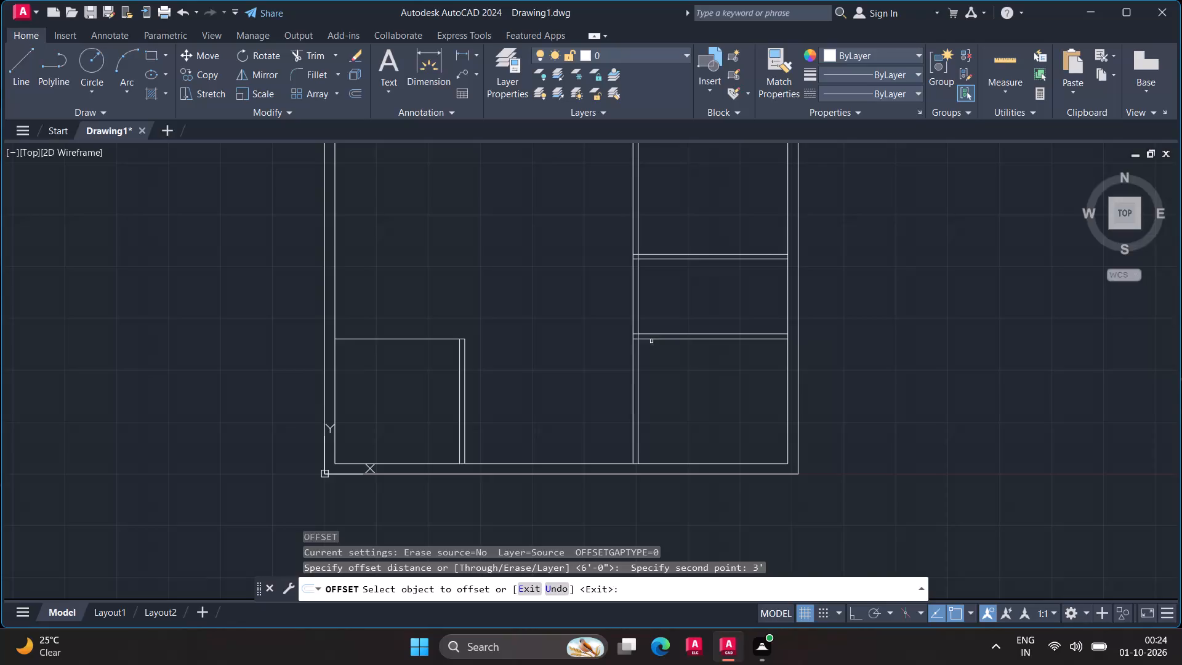
click(651, 339)
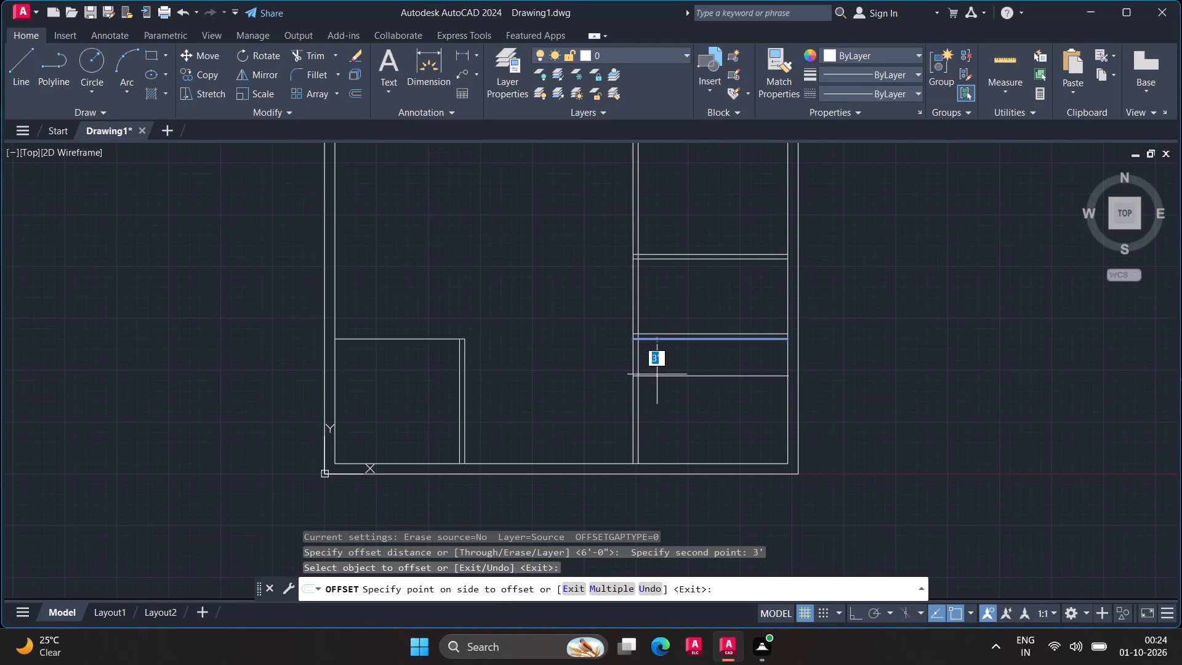
click(657, 376)
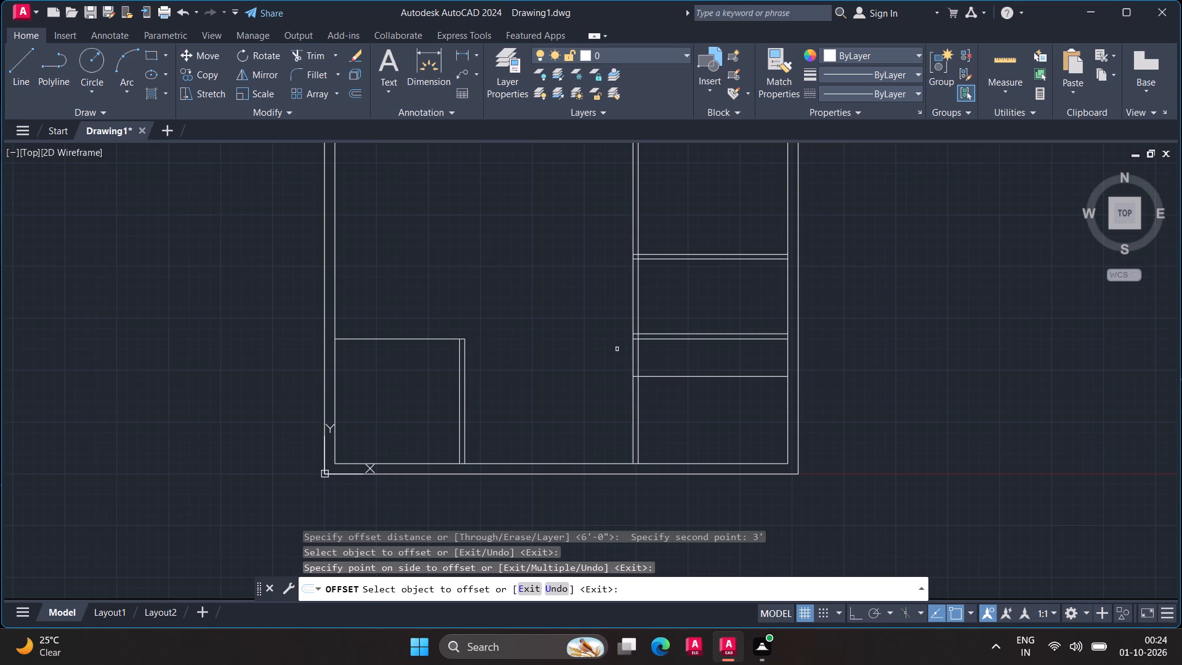
click(648, 260)
click(653, 282)
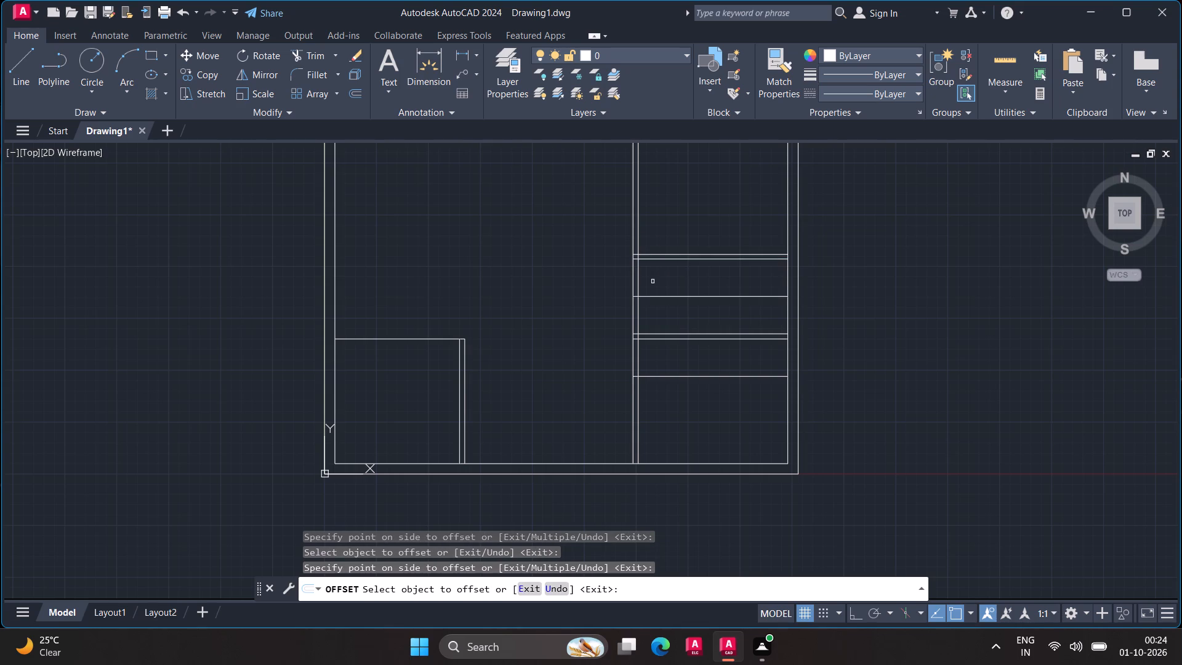
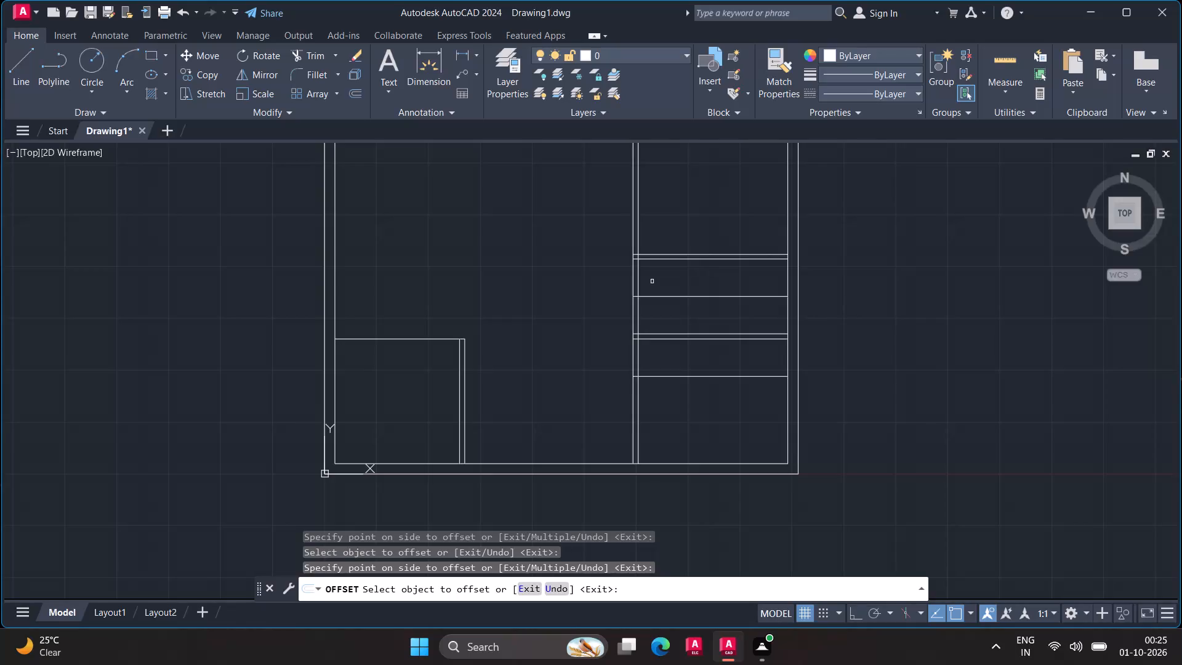
Undo the last 3' offset, made below the upper of the two right-hand horizontal partitions.
key(ctrl+z)
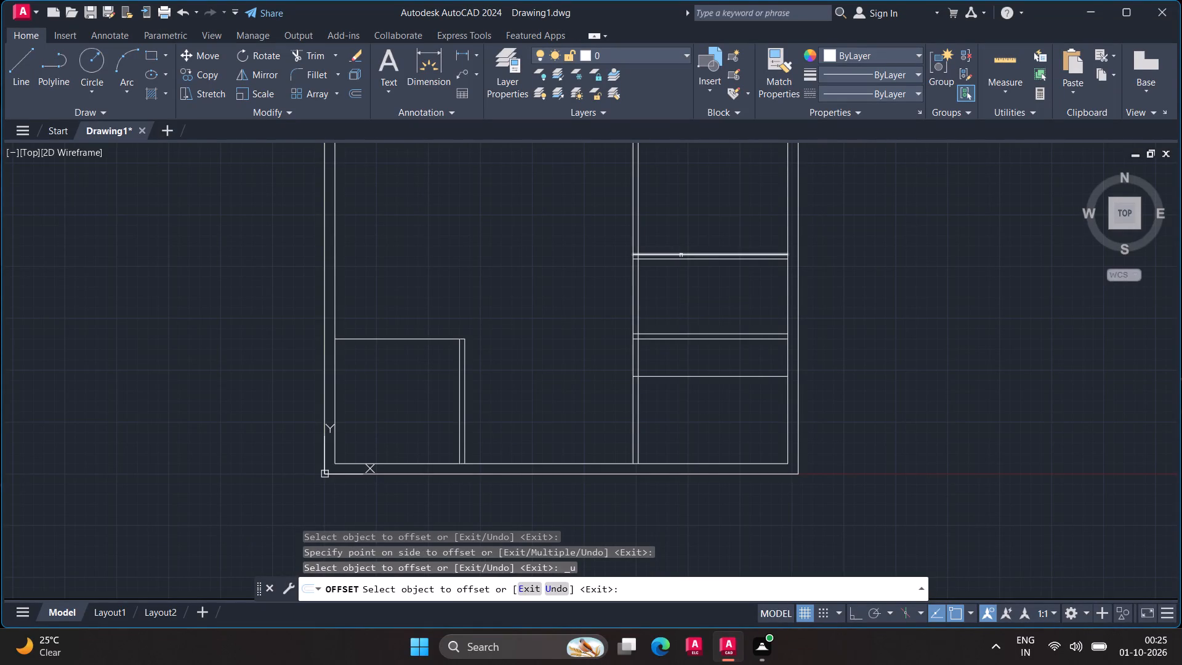
key(Escape)
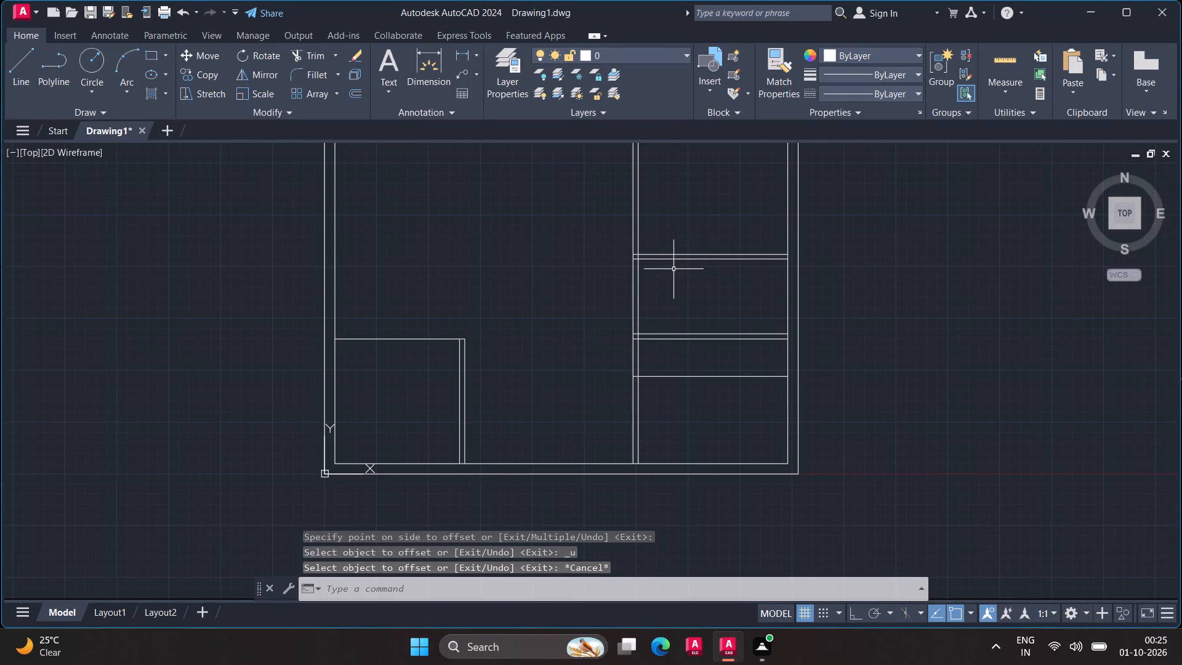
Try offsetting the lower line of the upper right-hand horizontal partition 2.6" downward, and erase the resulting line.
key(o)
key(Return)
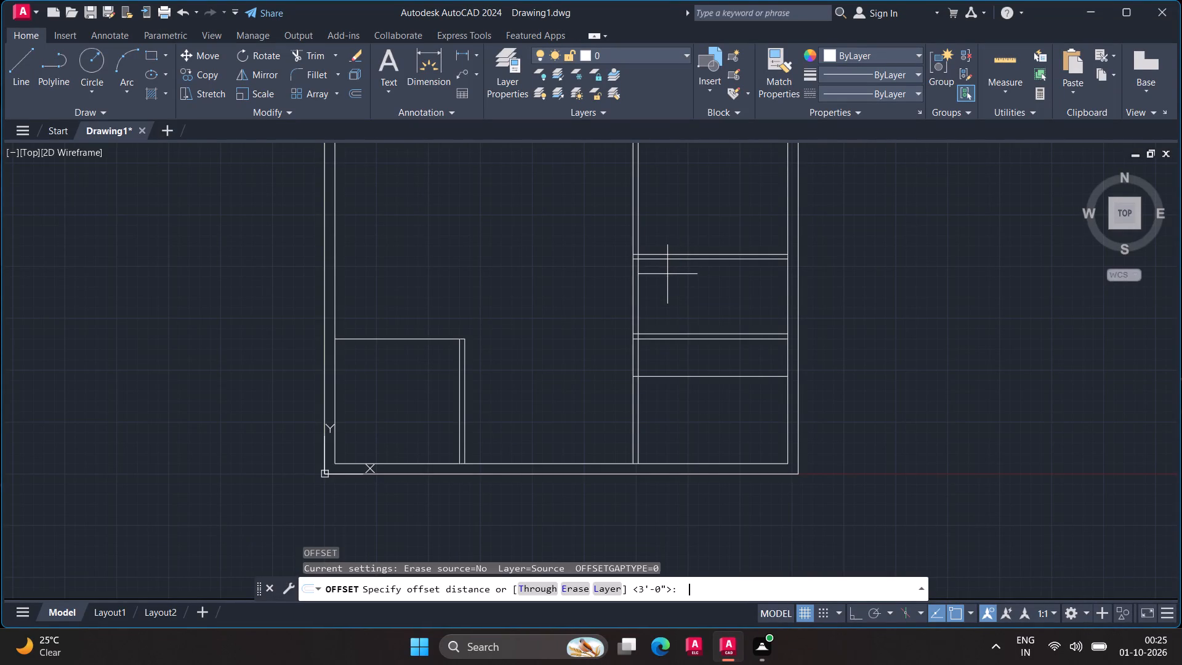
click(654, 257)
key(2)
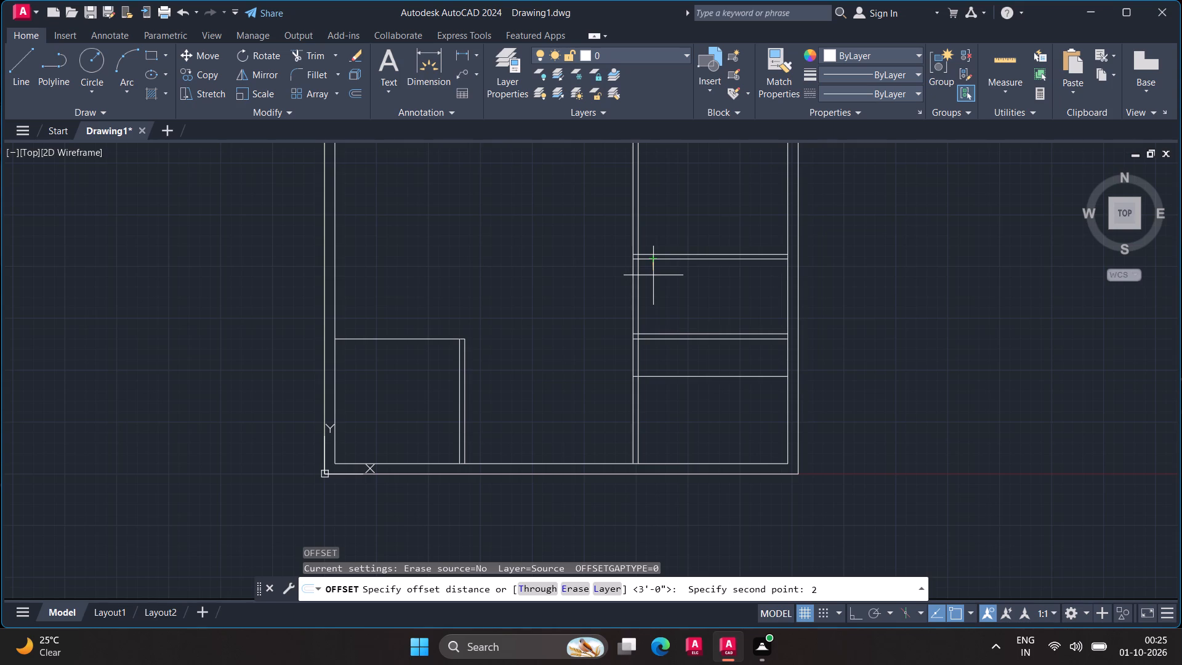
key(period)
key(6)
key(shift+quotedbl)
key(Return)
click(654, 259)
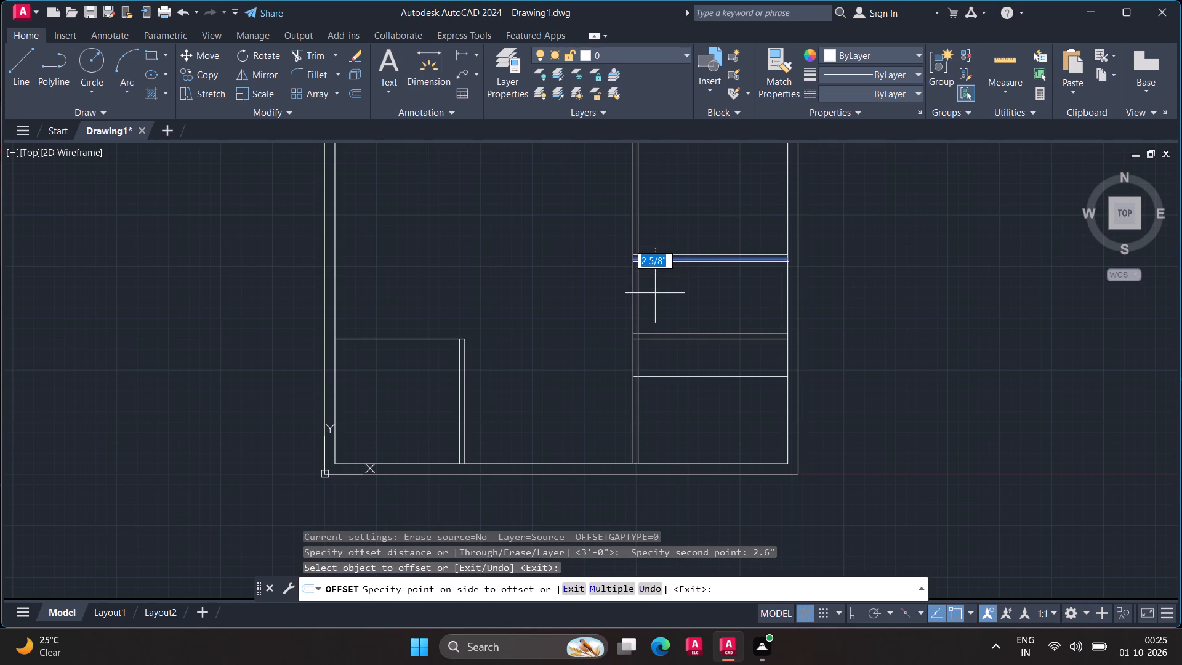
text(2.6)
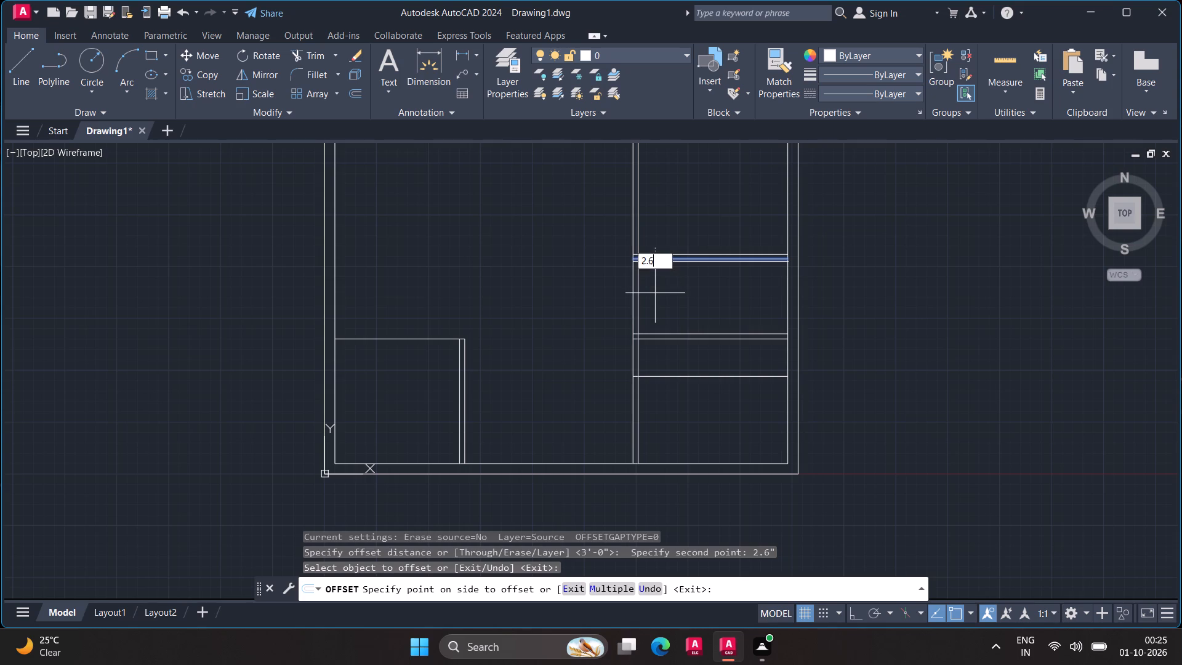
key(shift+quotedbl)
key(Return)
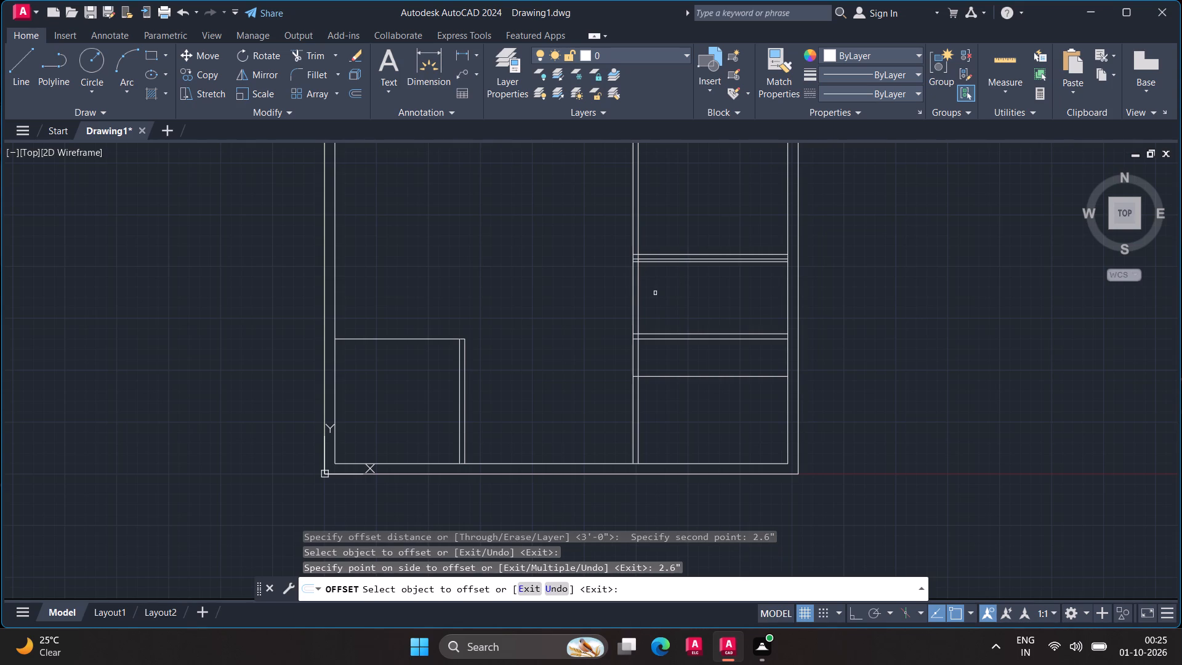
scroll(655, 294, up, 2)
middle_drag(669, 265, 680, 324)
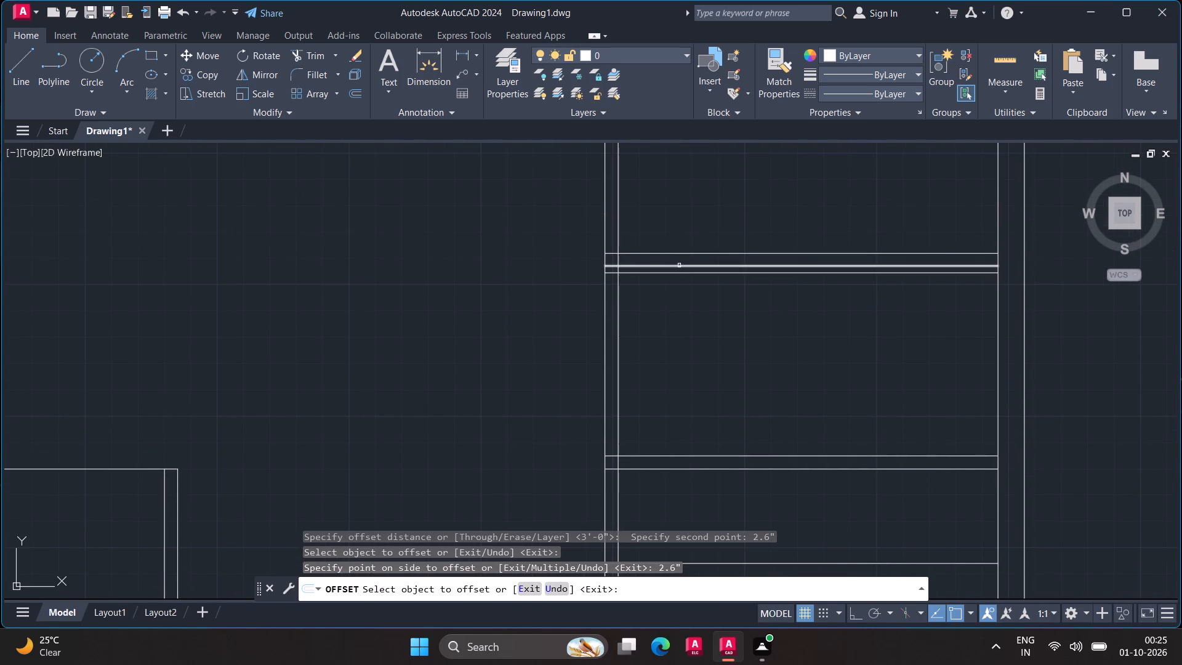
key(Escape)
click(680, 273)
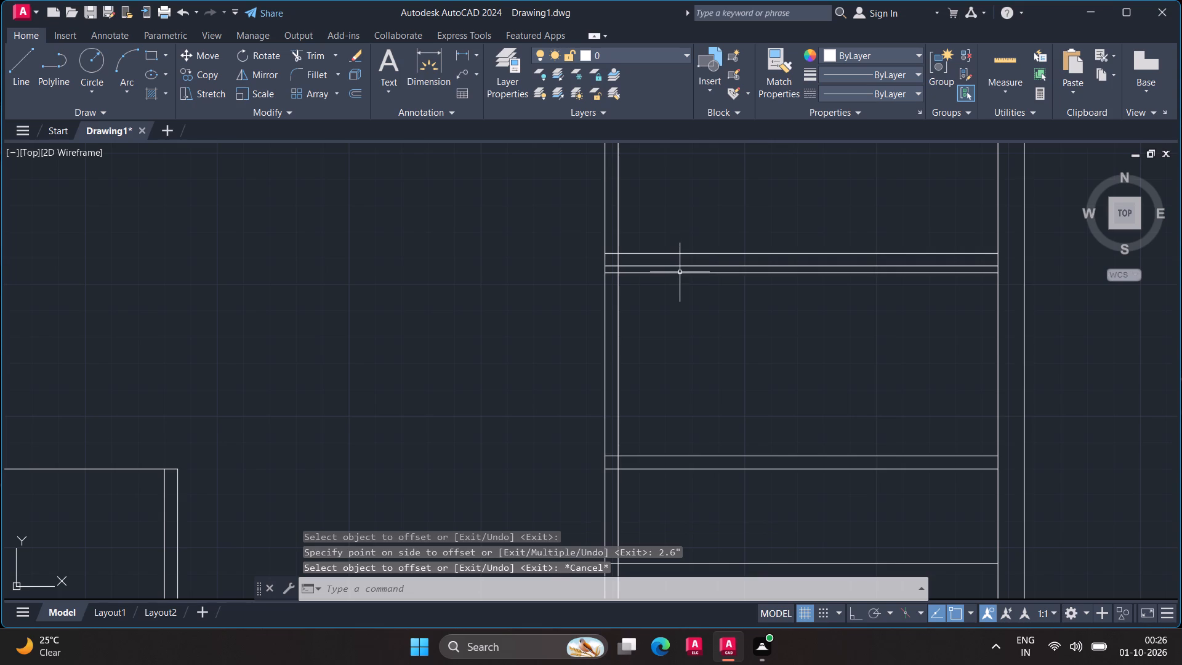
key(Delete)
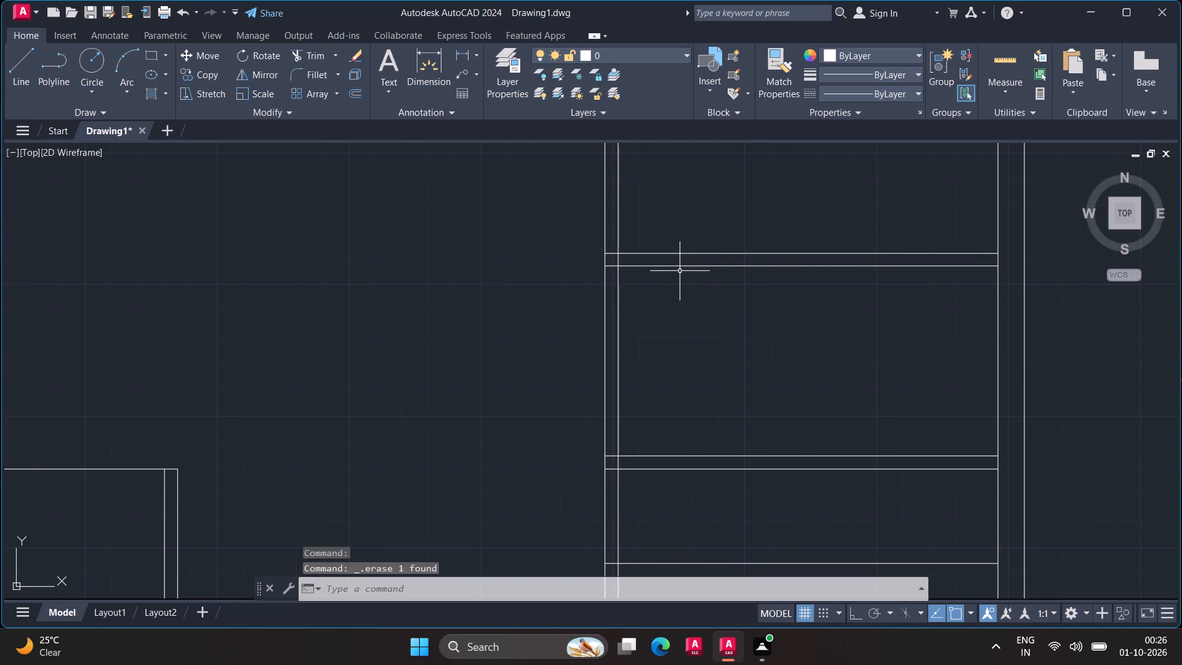
Offset the lower line of the upper right-hand horizontal partition 2'6" downward, and check the nearby spacing with quick measurement.
click(680, 265)
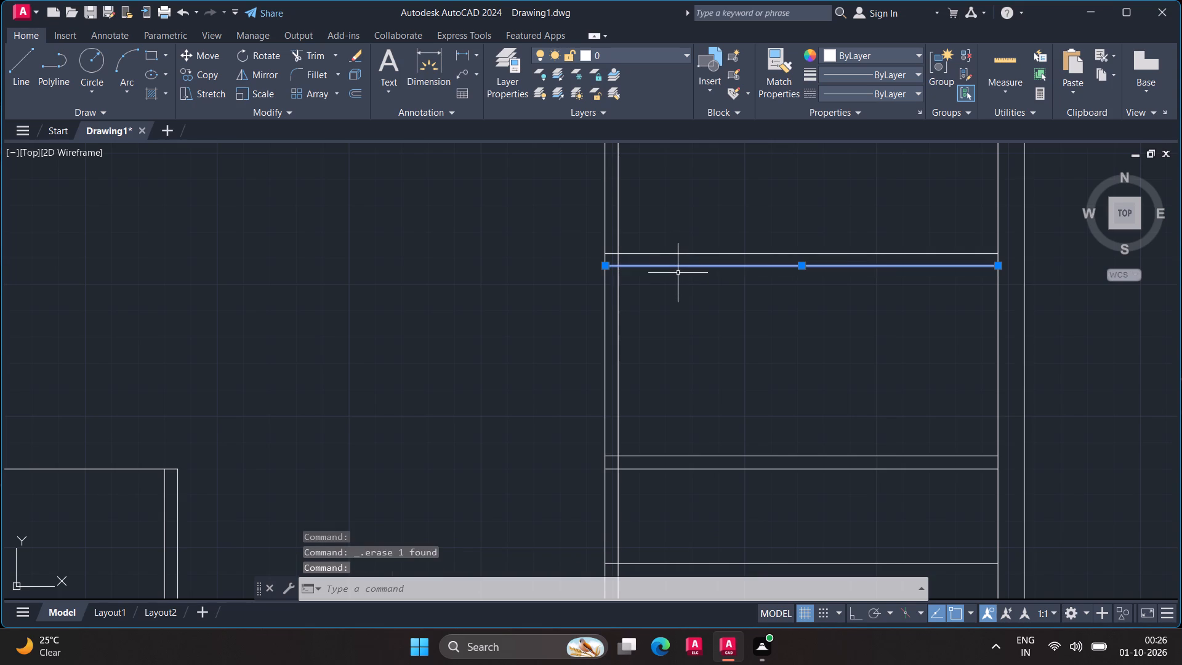
key(o)
key(Return)
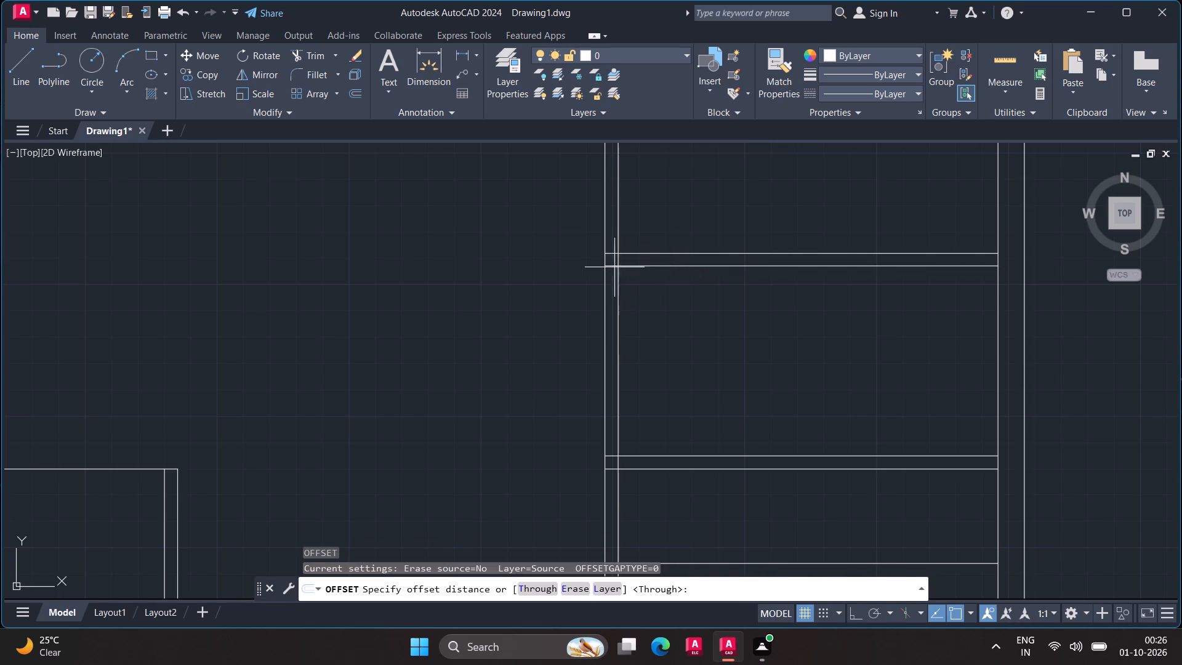
click(614, 263)
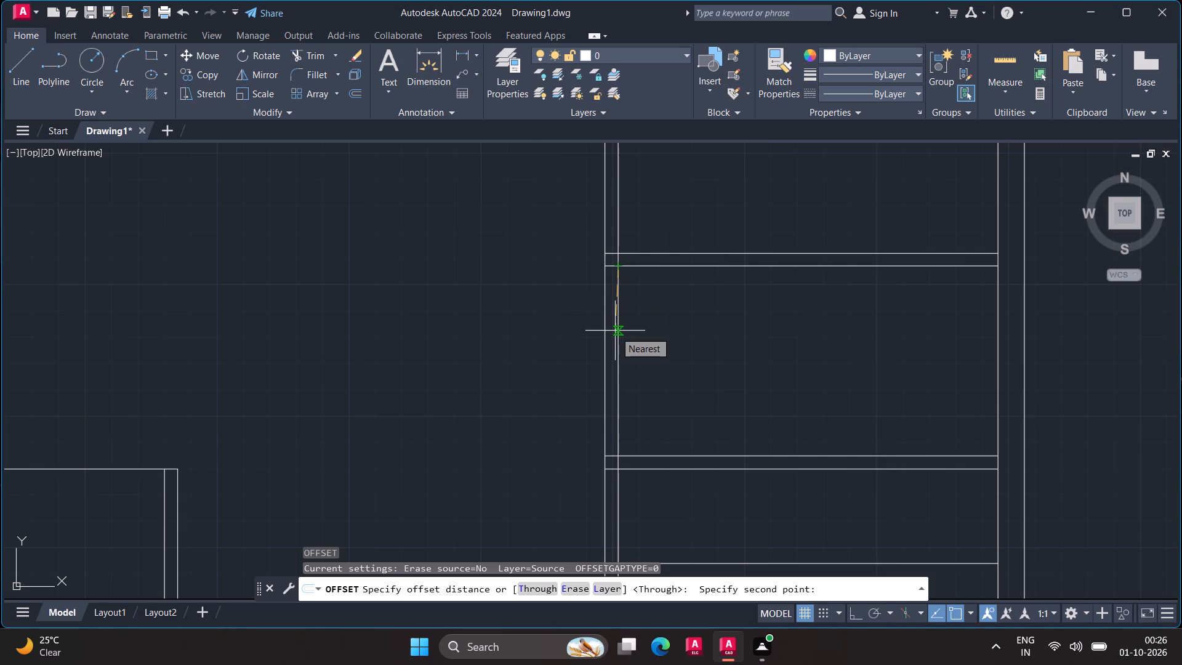
text(2'6)
key(shift+quotedbl)
key(Return)
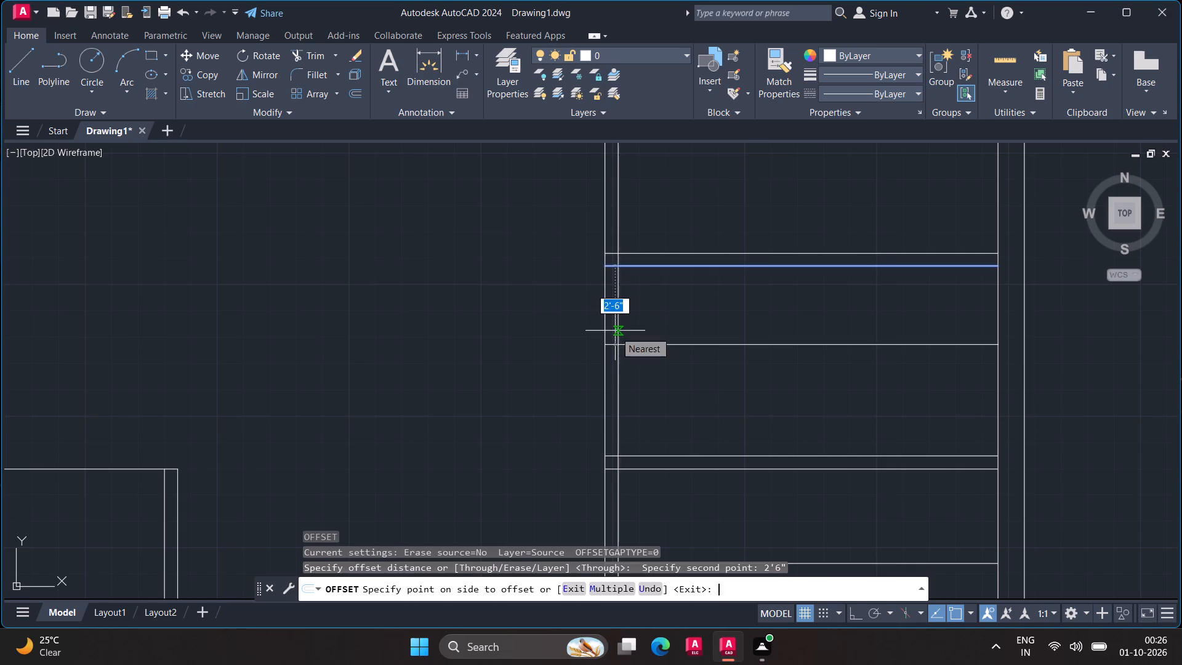
click(629, 373)
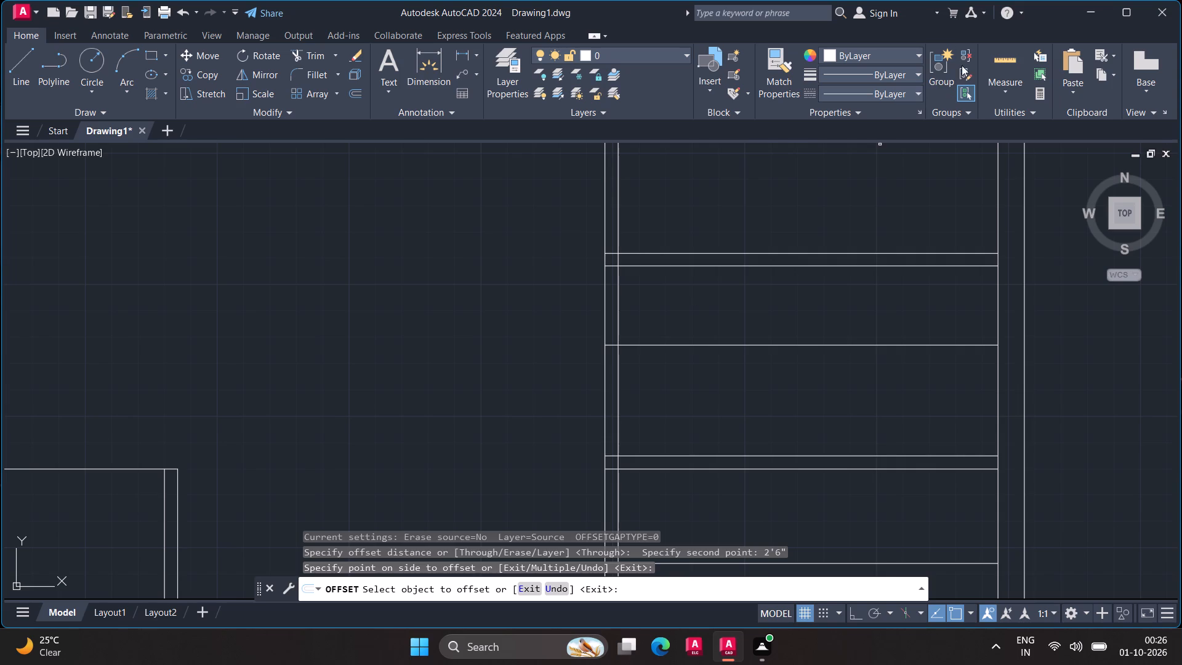
click(996, 62)
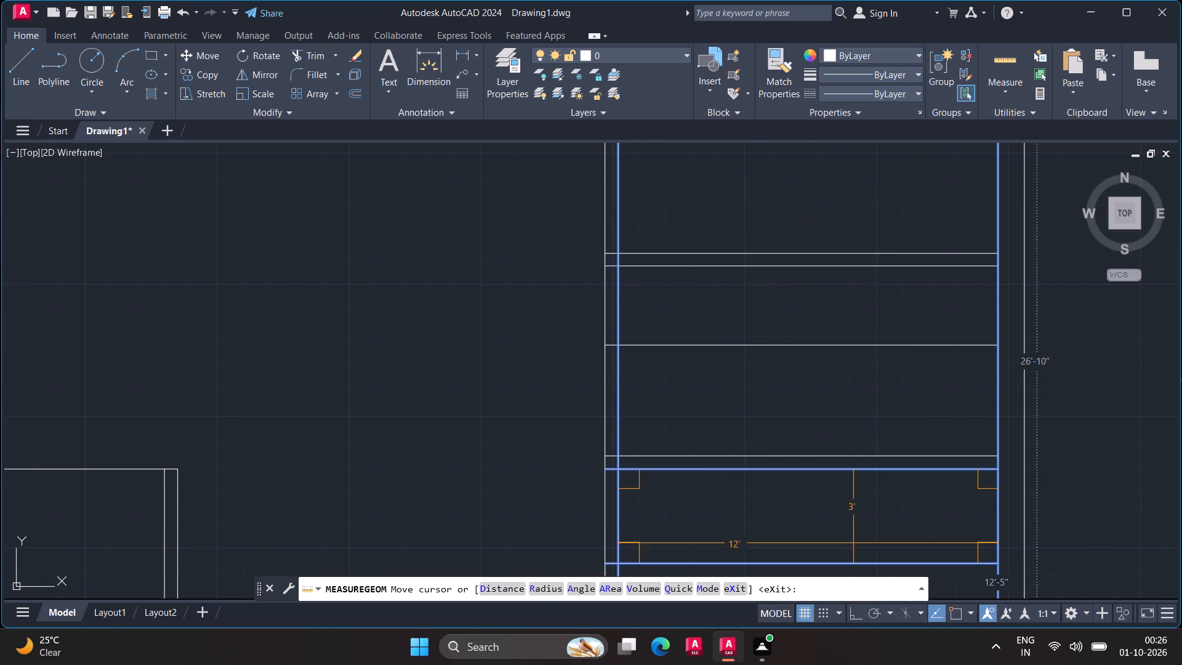
key(Escape)
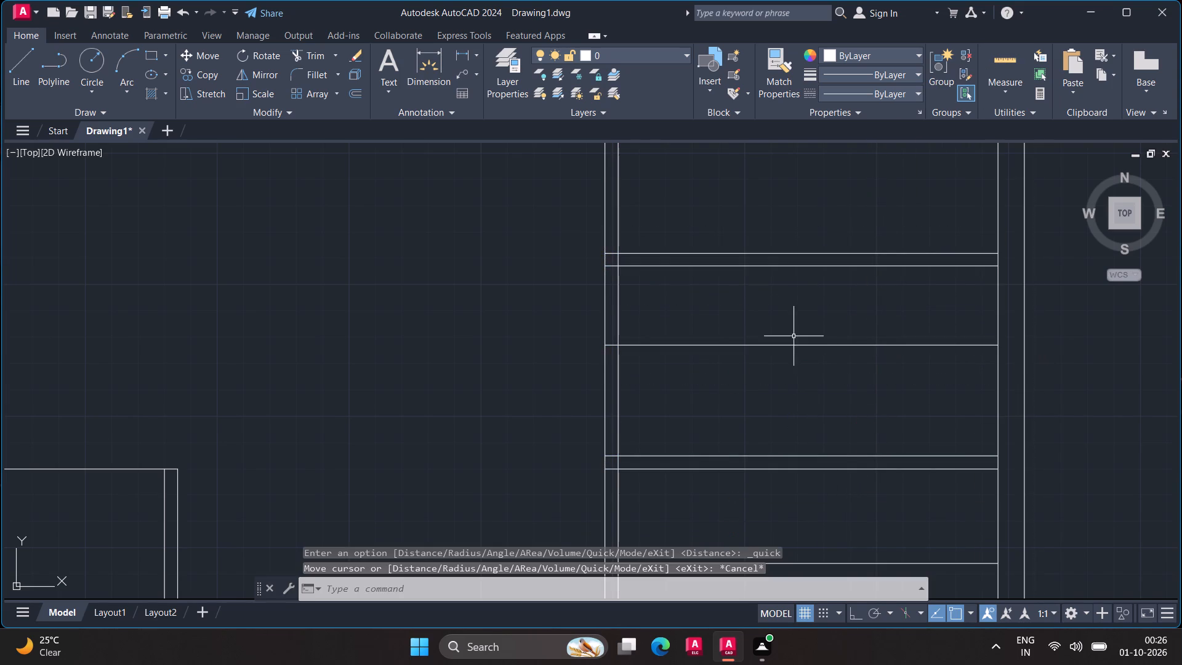
Offset the upper line of the upper right-hand horizontal partition 3' upward.
middle_drag(794, 337, 779, 470)
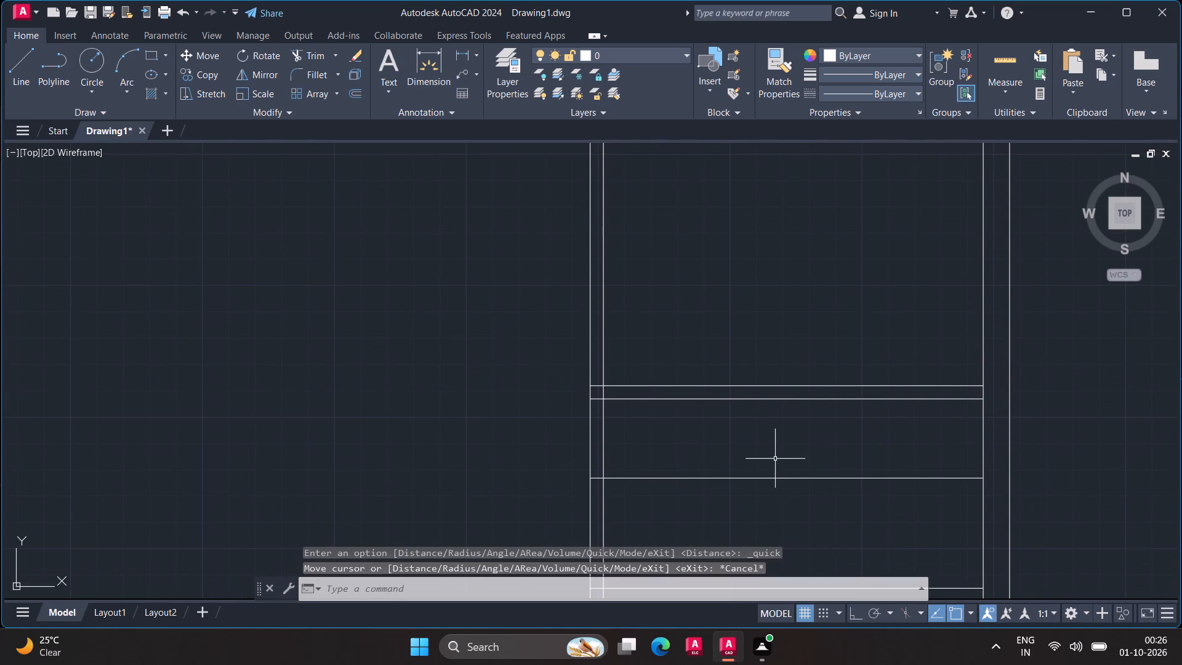
click(703, 387)
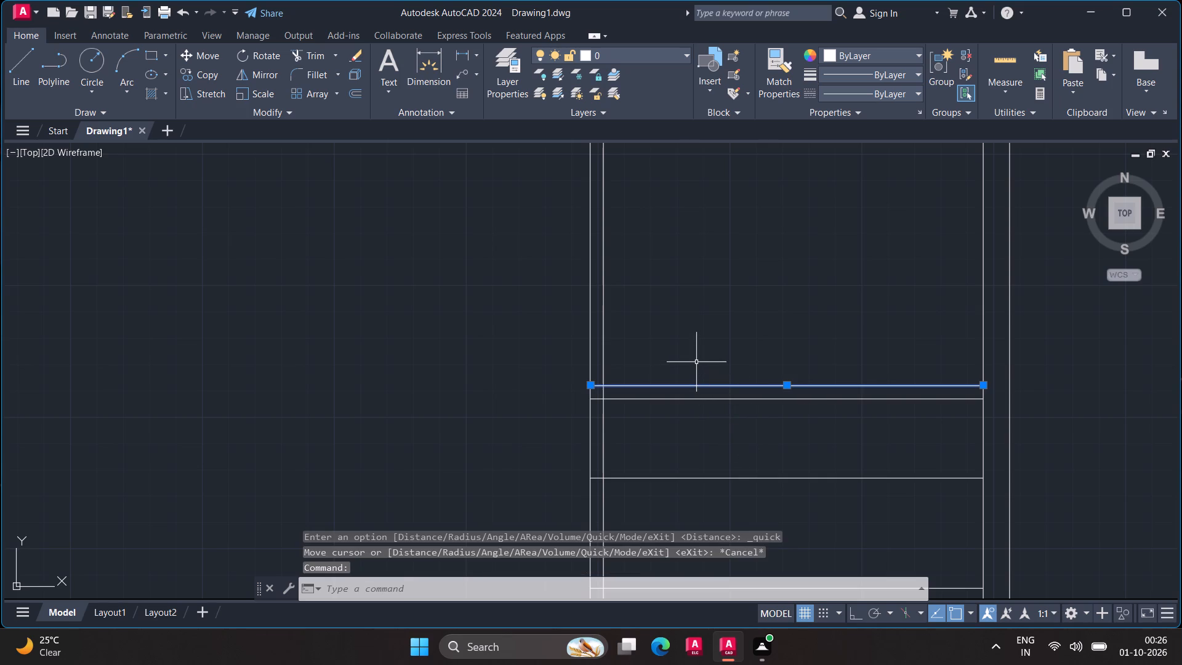
key(o)
key(Return)
click(694, 385)
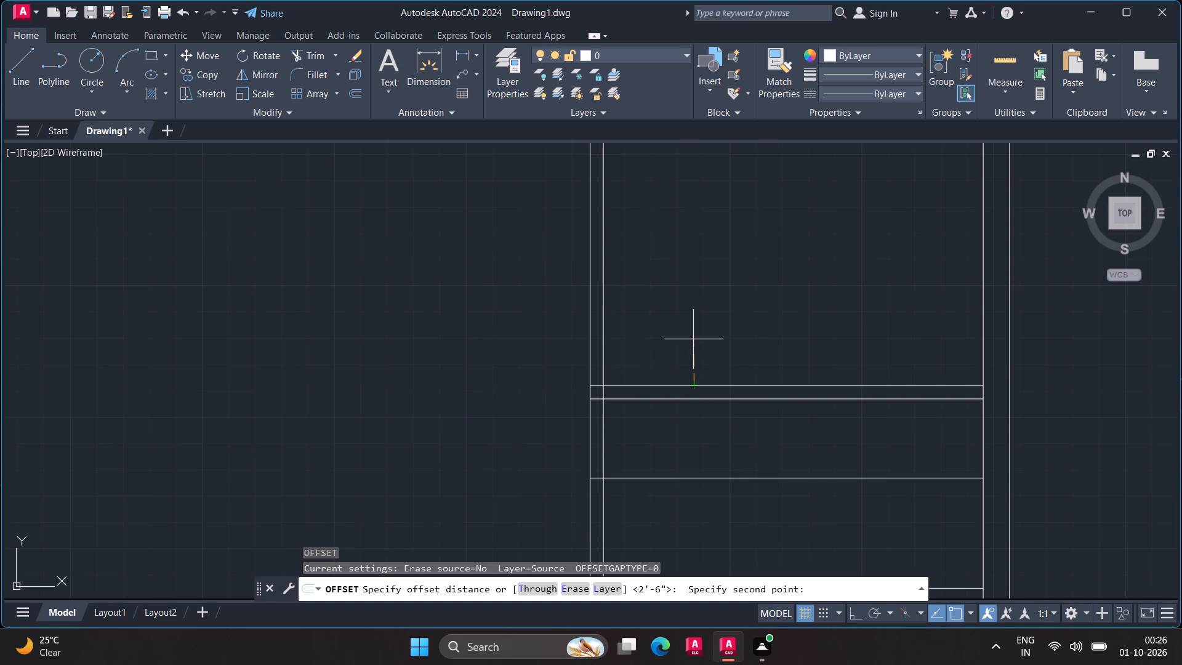
key(3)
key(apostrophe)
key(Return)
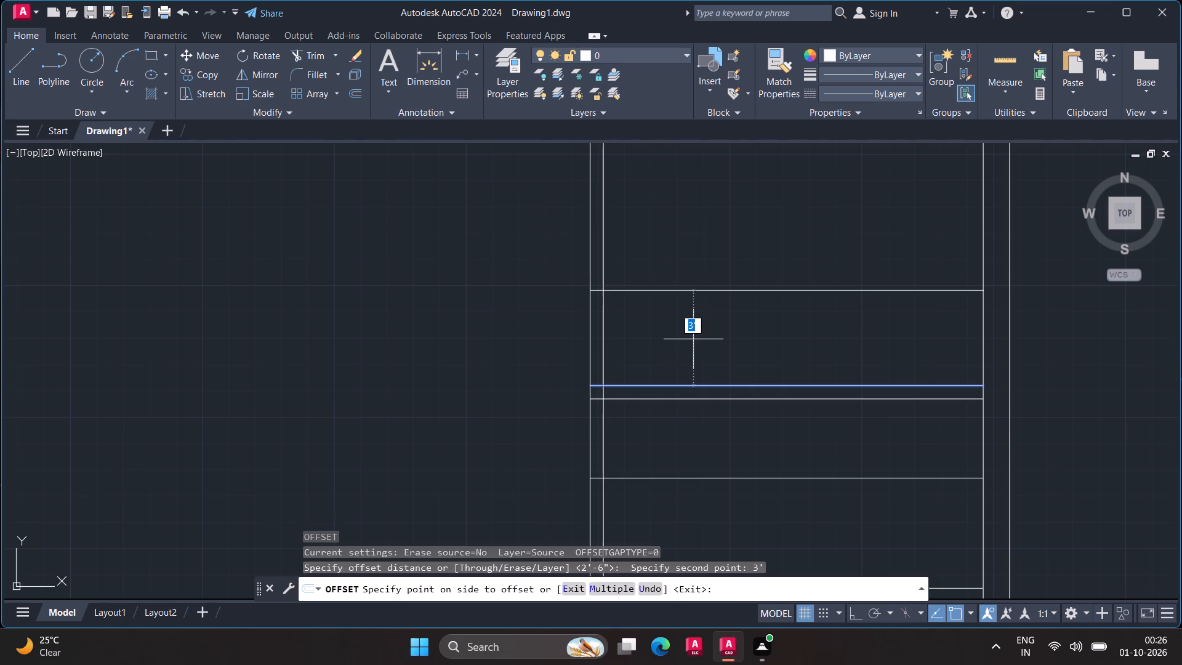
click(685, 275)
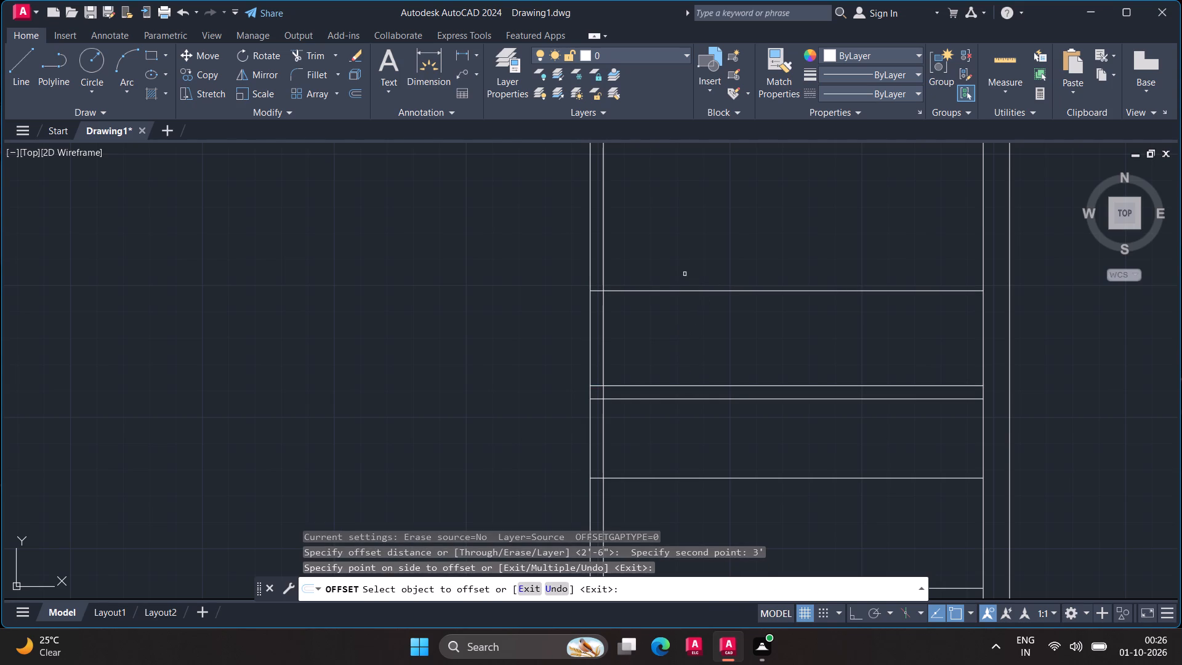
Trim the vertical partition to open a 3' gap above and a 2'6" gap below the upper horizontal partition, clearing the line inside their junction.
scroll(683, 280, down, 1)
middle_drag(679, 331, 716, 279)
text(tr)
key(Return)
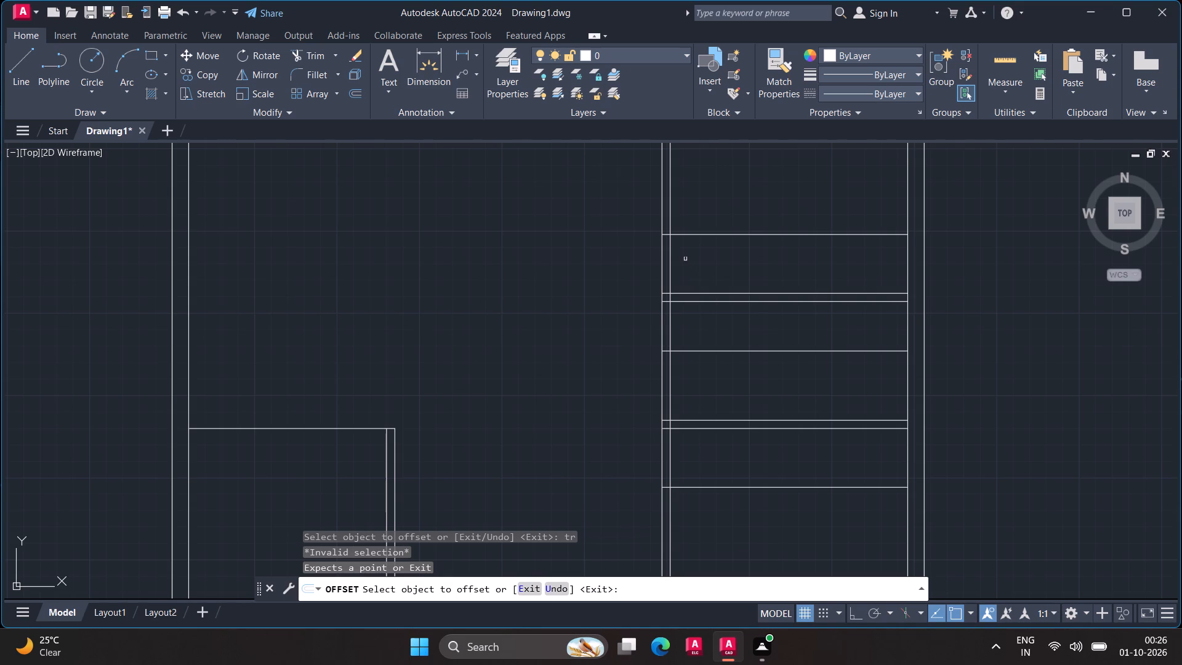
drag(683, 258, 630, 257)
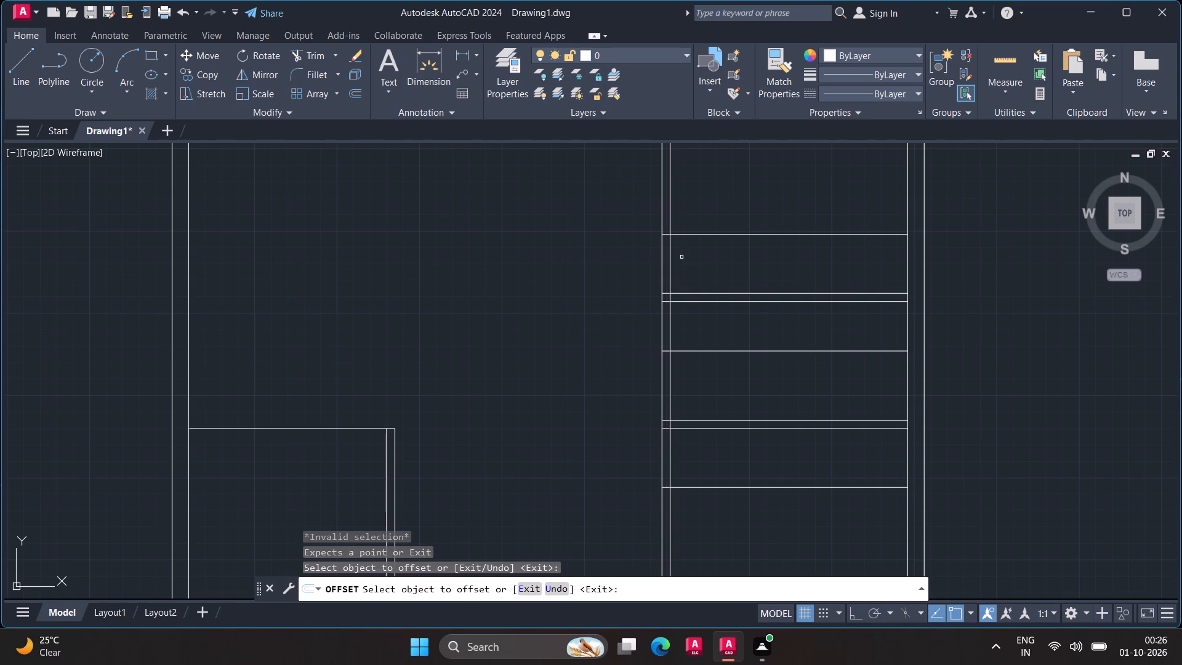
key(Escape)
key(Escape)
text(tr)
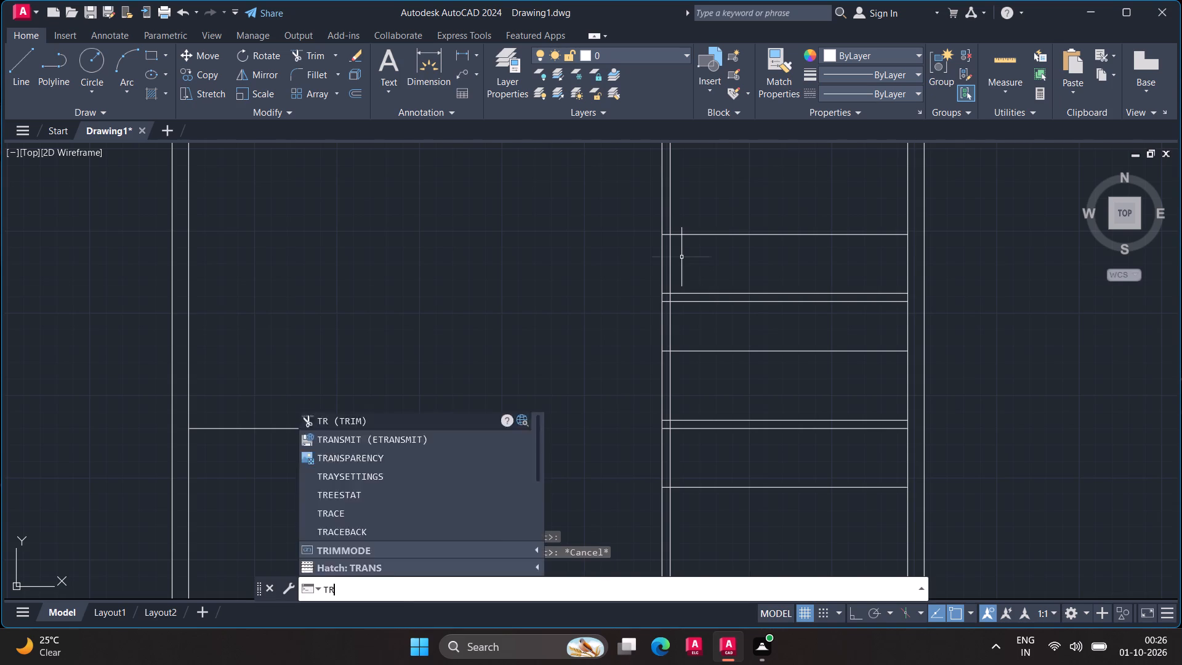
key(Return)
drag(681, 257, 637, 255)
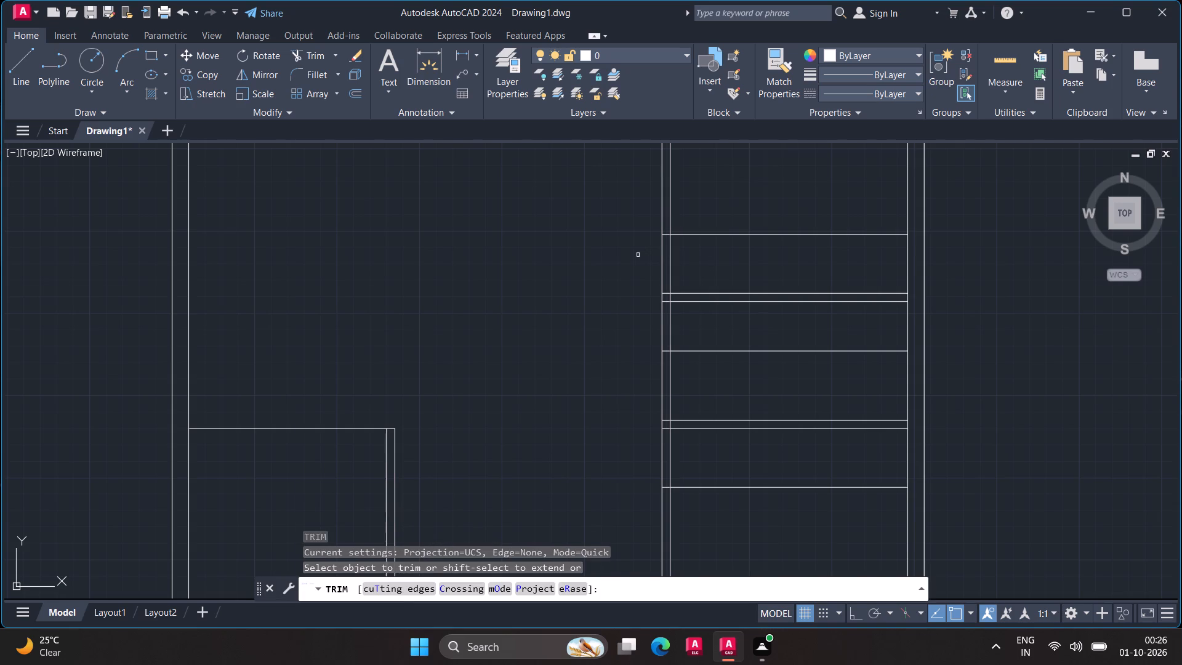
drag(637, 255, 636, 255)
drag(657, 253, 665, 252)
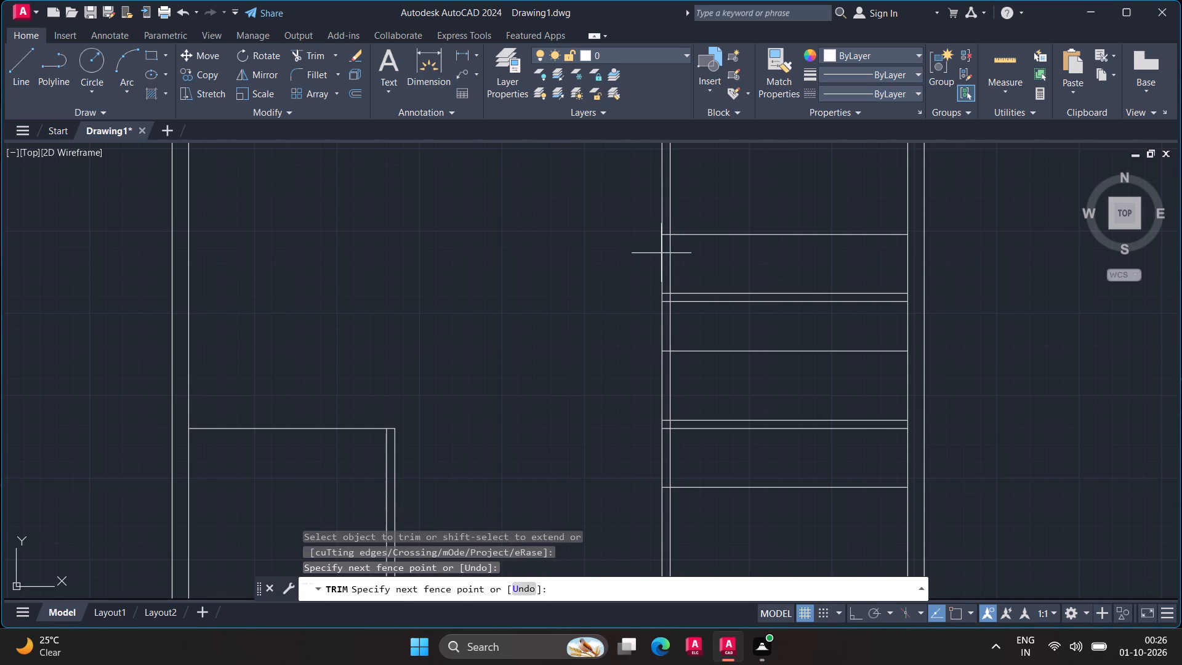
drag(665, 252, 681, 252)
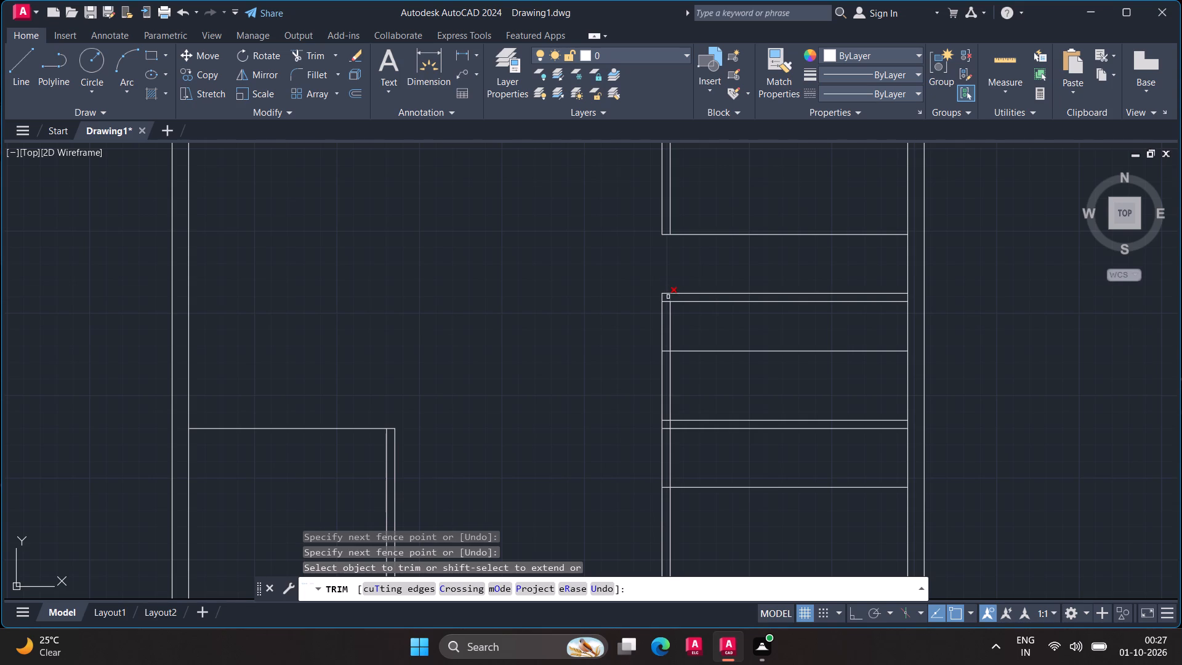
click(668, 297)
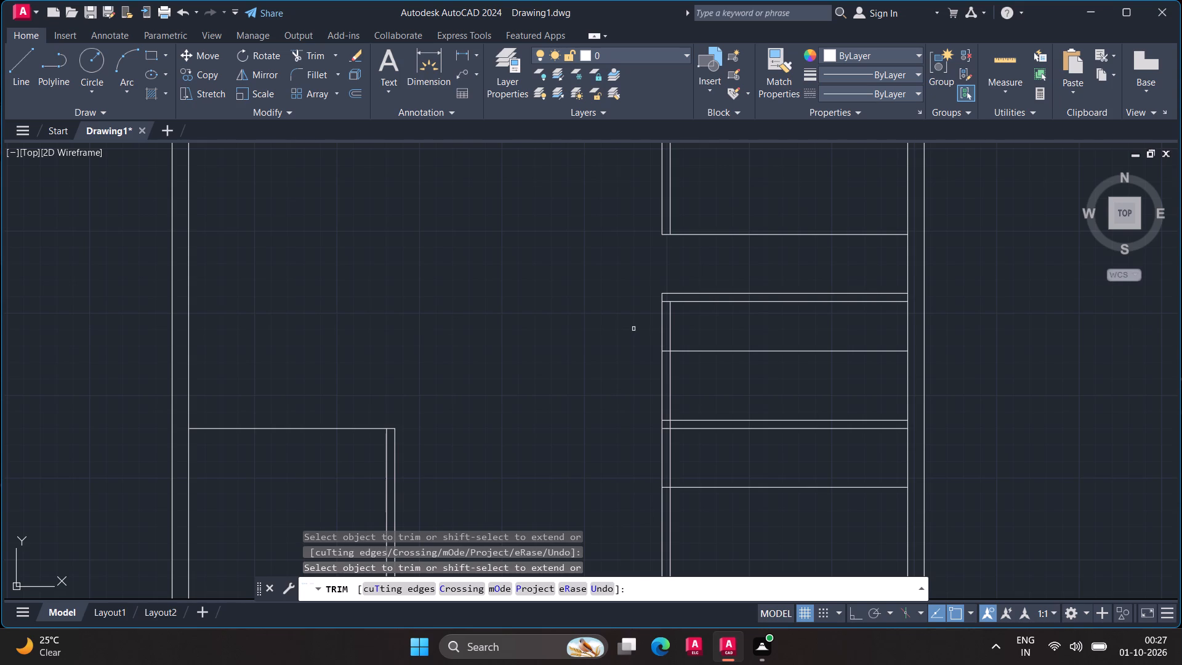
drag(640, 326, 698, 328)
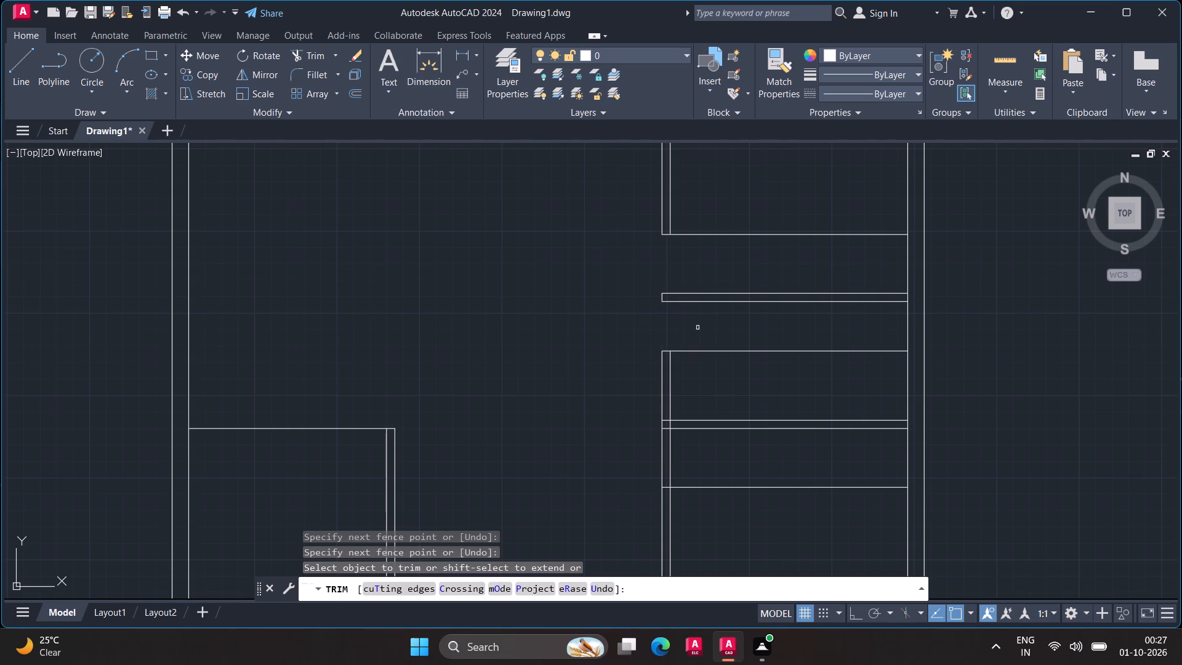
Trim away the two construction lines right of the vertical partition, above and below the upper right-hand horizontal partition.
click(691, 351)
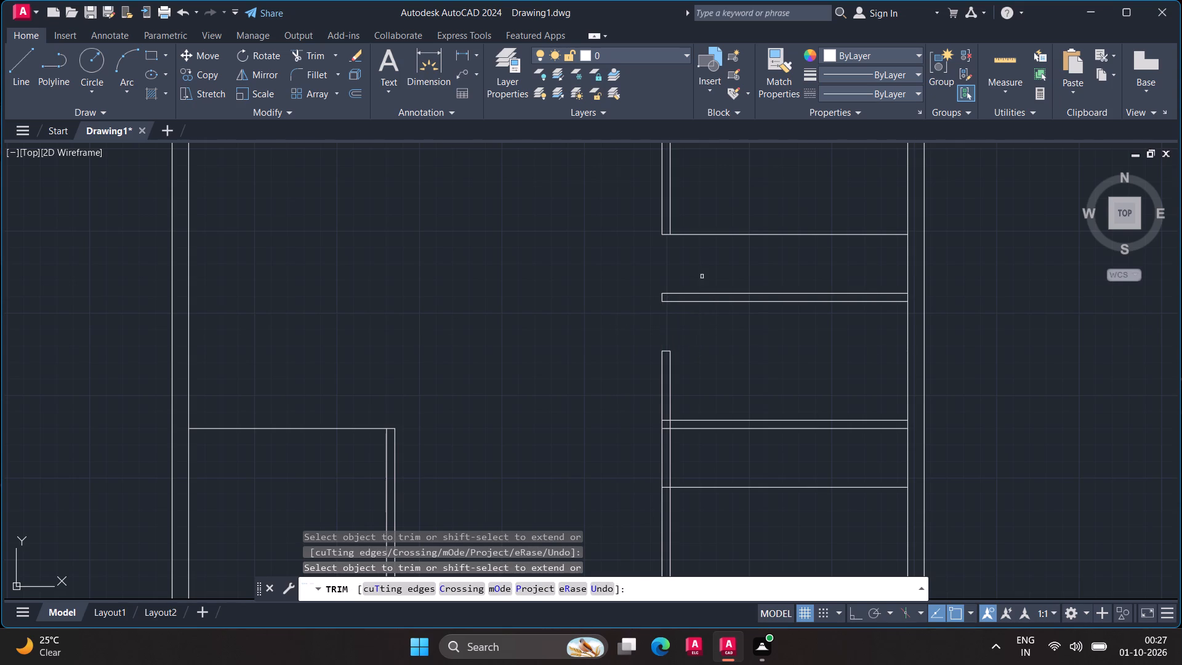
click(710, 233)
Trim the vertical partition to open a door gap directly below the lower horizontal partition, and clear the construction line beside it.
middle_drag(691, 363, 693, 364)
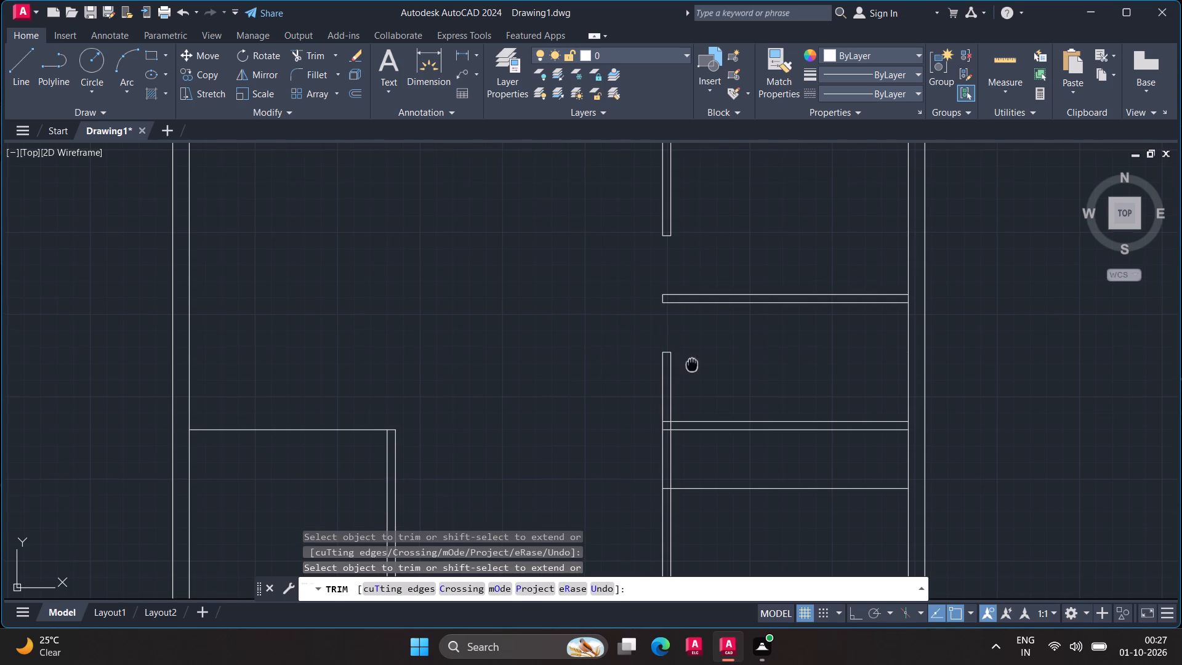
middle_drag(693, 364, 720, 275)
scroll(720, 275, down, 1)
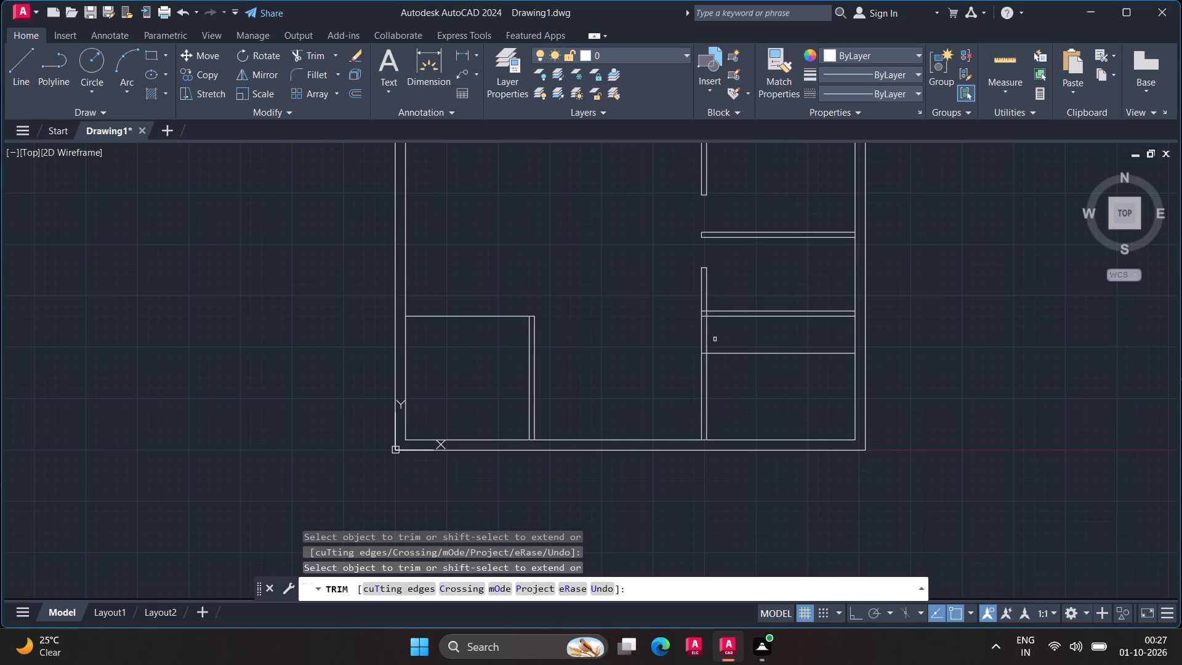
drag(715, 340, 686, 334)
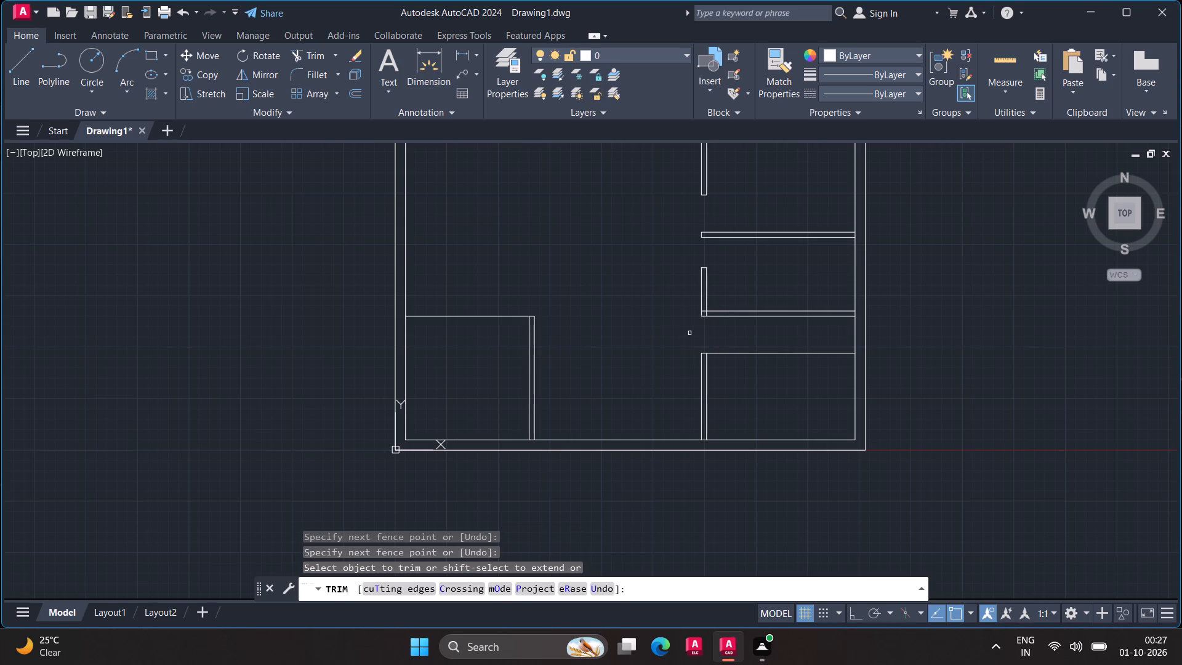
drag(719, 344, 729, 375)
Trim the overlapping line pieces where the lower horizontal partition meets the vertical partition, leaving a clean corner.
scroll(694, 305, up, 3)
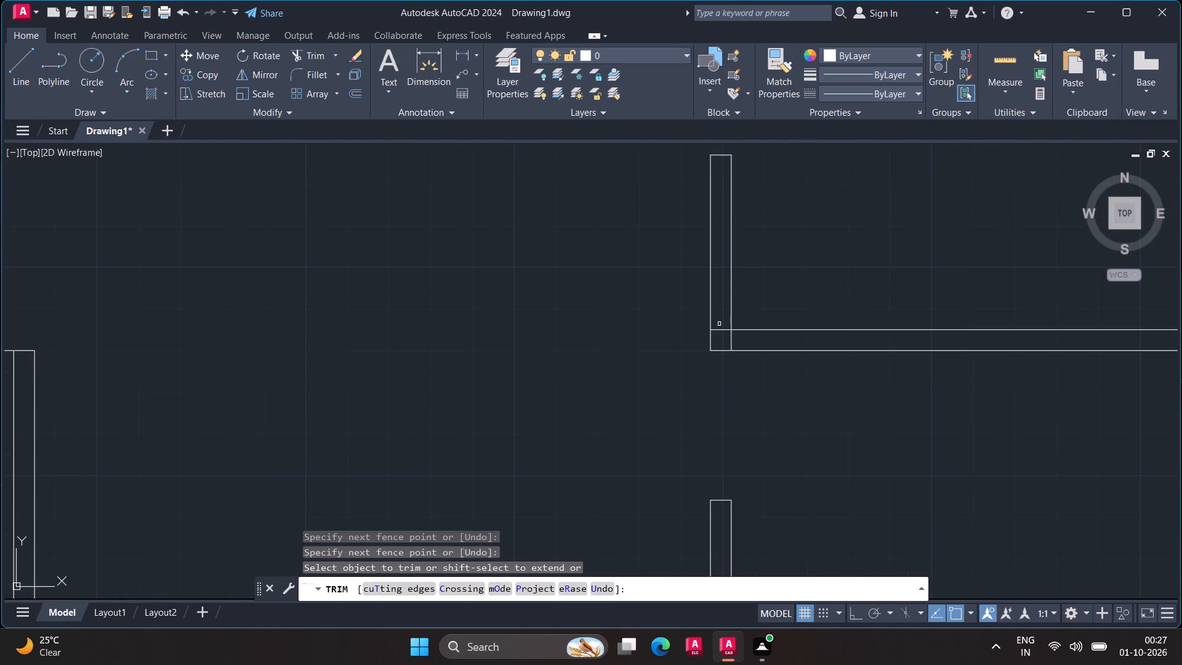
click(730, 340)
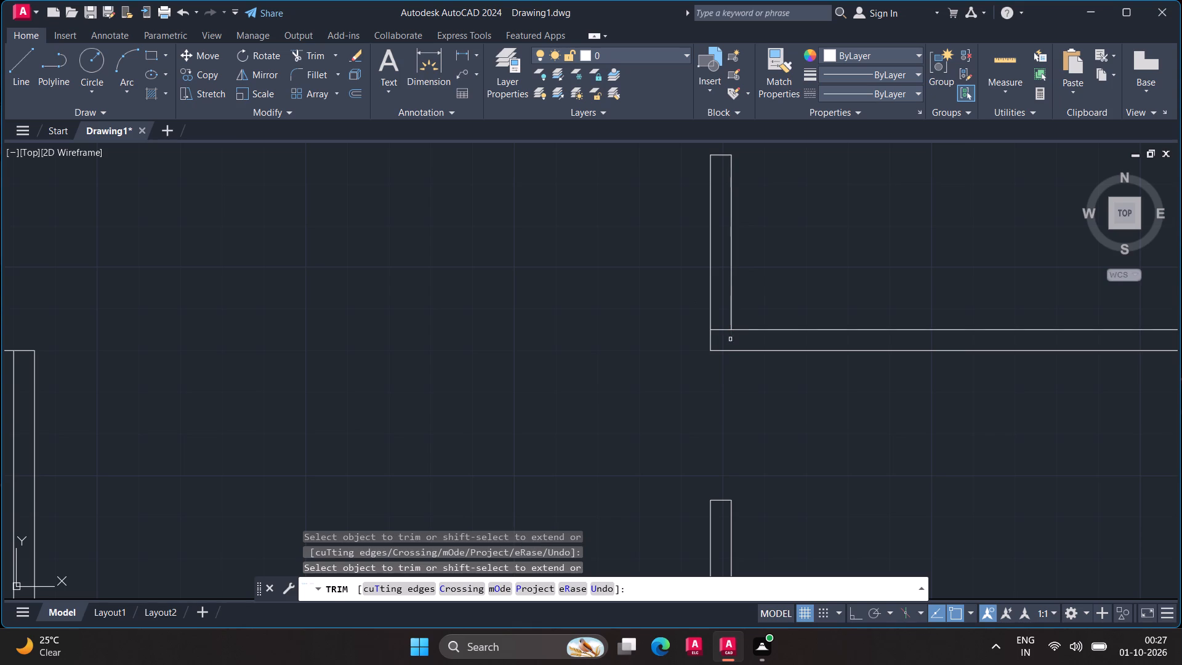
click(726, 331)
scroll(722, 339, down, 3)
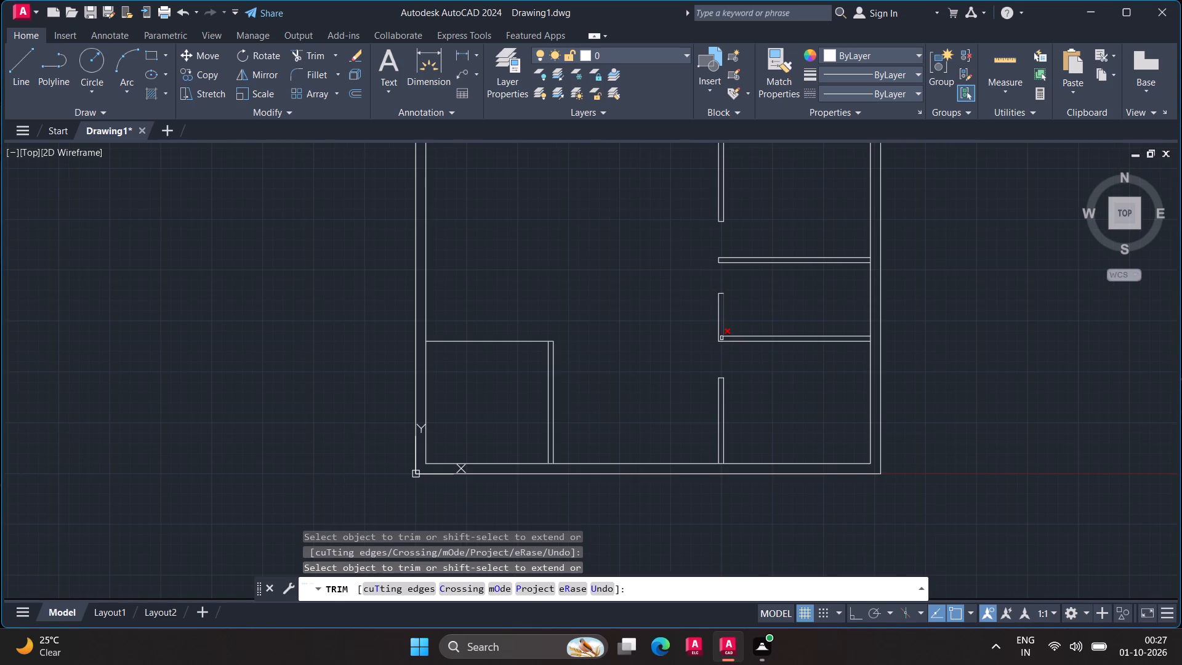
middle_drag(755, 315, 730, 373)
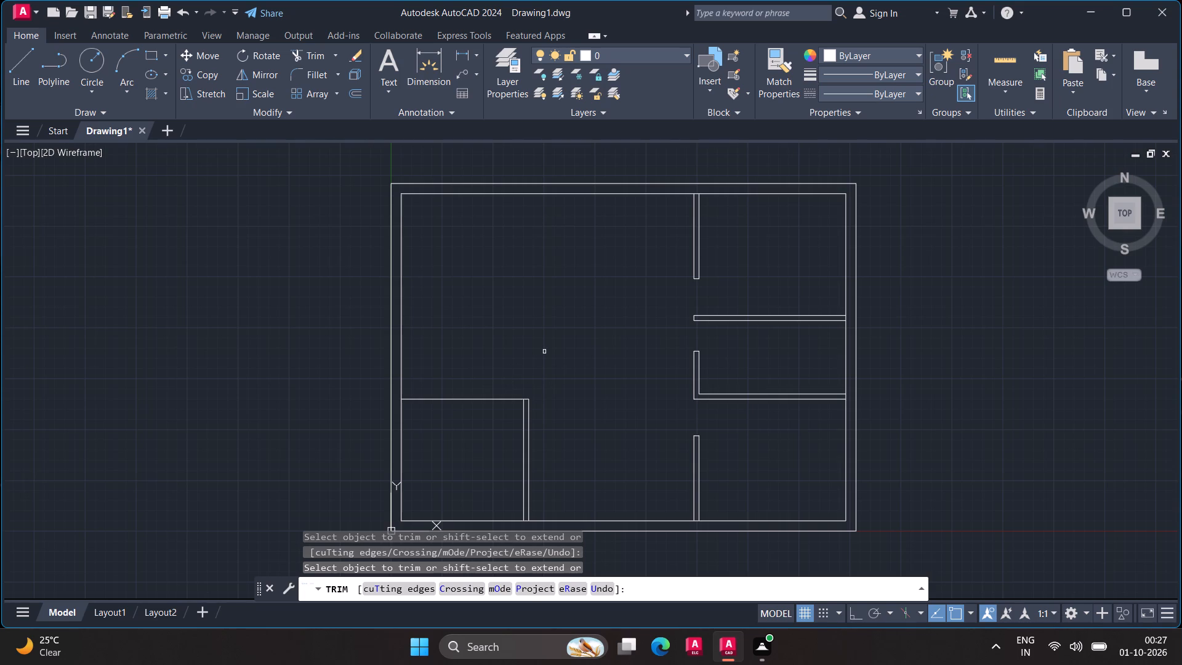
key(Escape)
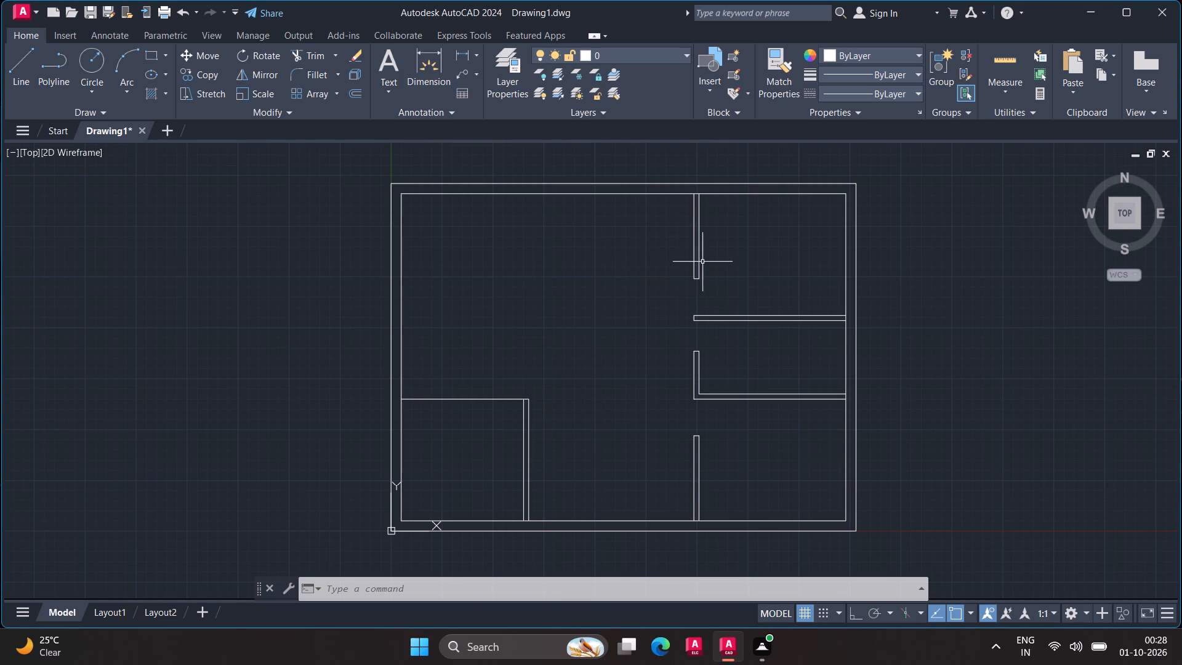
key(Escape)
Offset the left line of the vertical partition's topmost segment 8' to the left.
key(o)
key(Return)
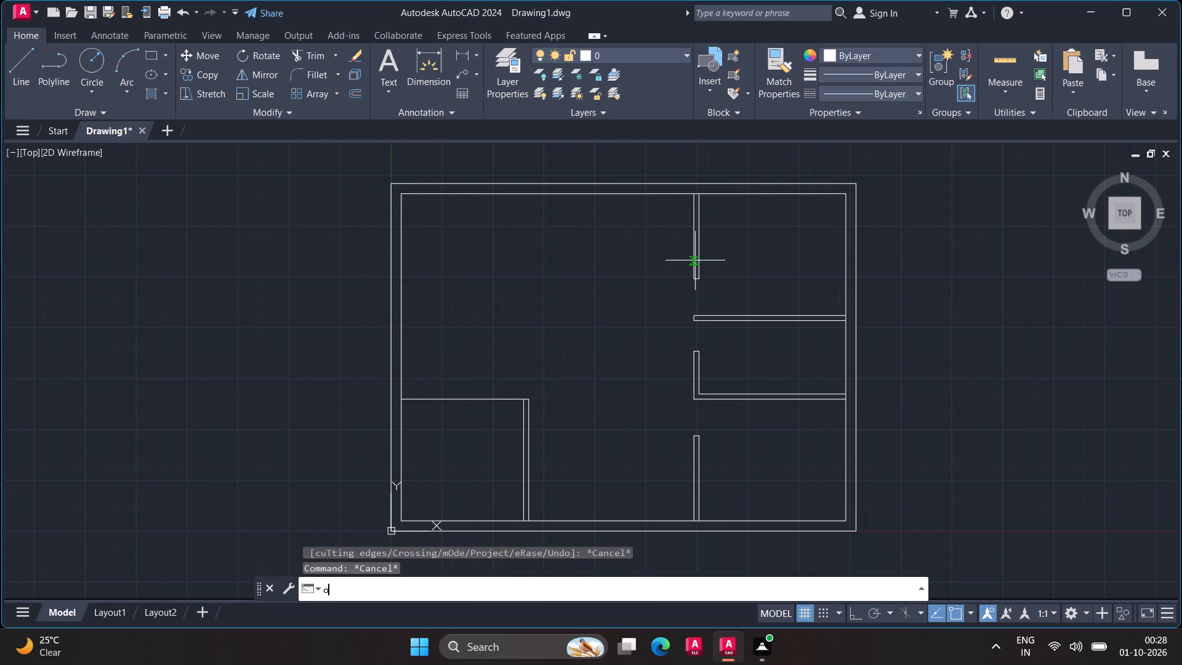
click(694, 260)
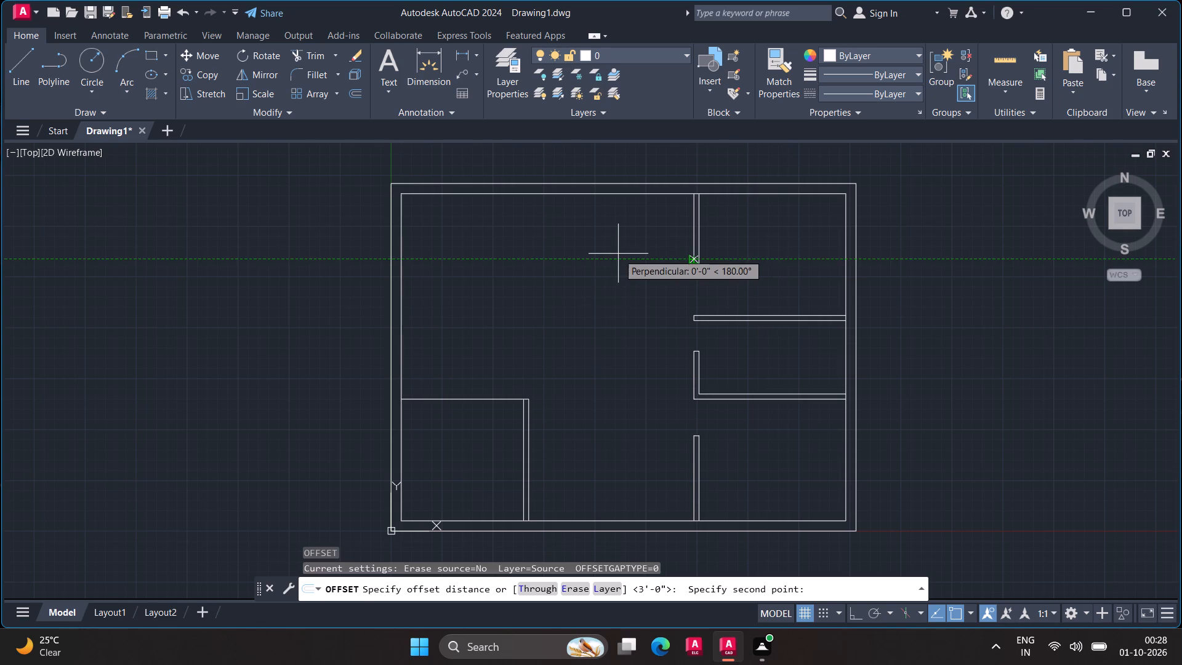
key(6)
text('6)
key(apostrophe)
key(BackSpace)
key(BackSpace)
key(BackSpace)
key(BackSpace)
key(8)
key(apostrophe)
key(Return)
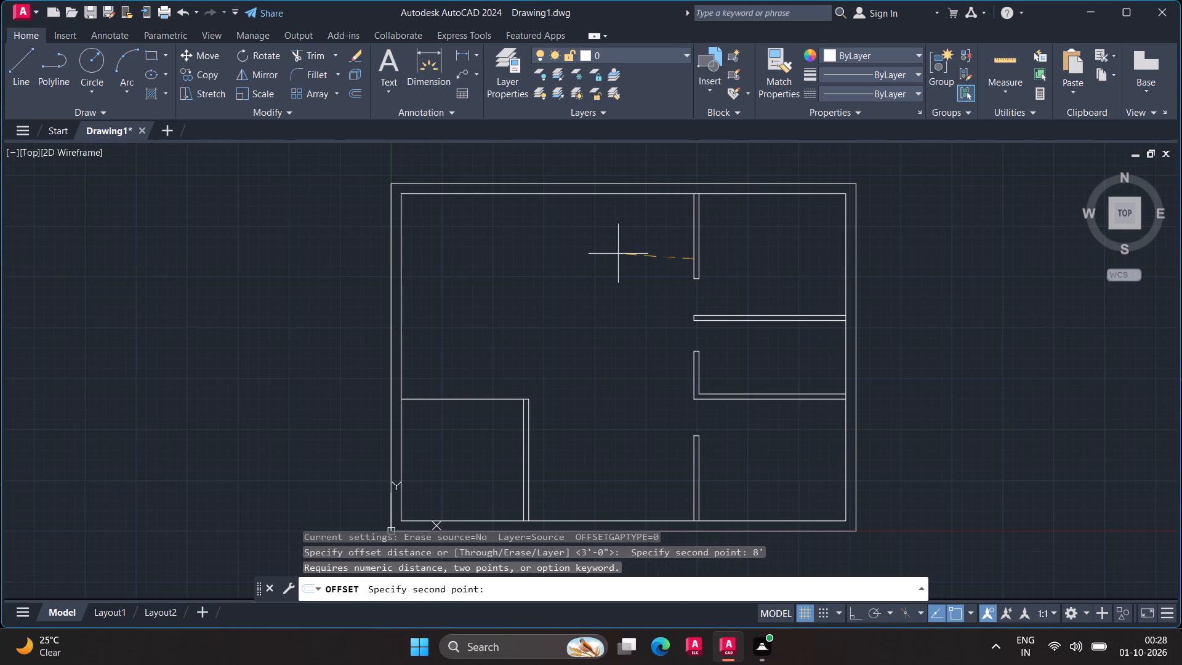
key(Return)
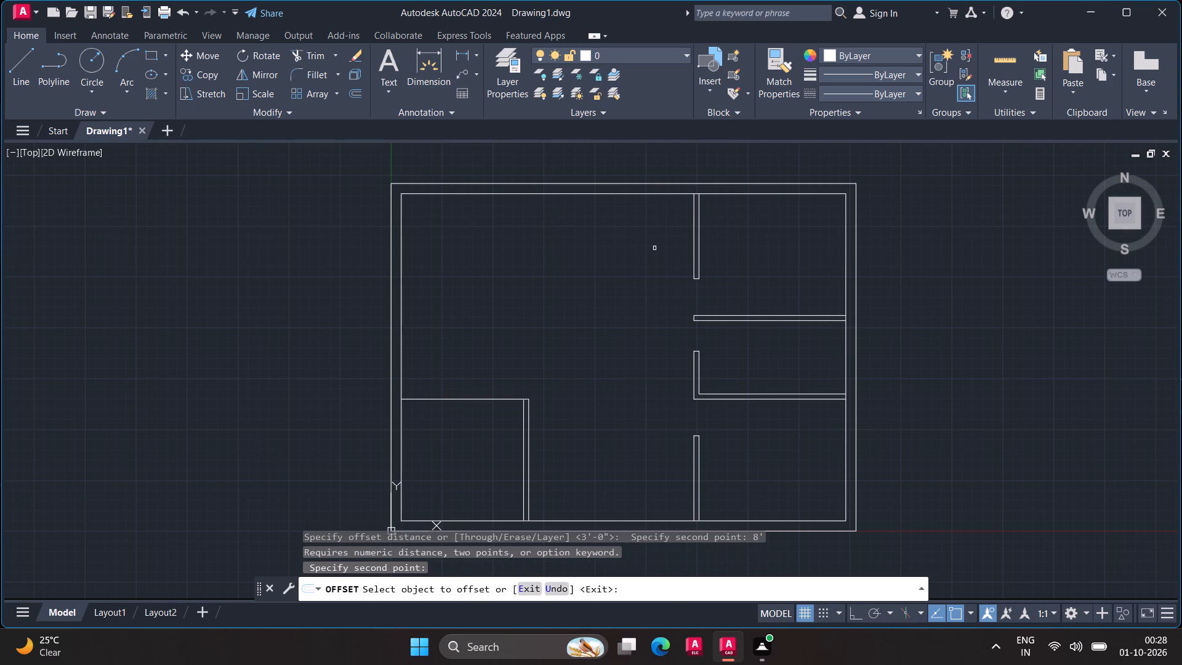
click(695, 246)
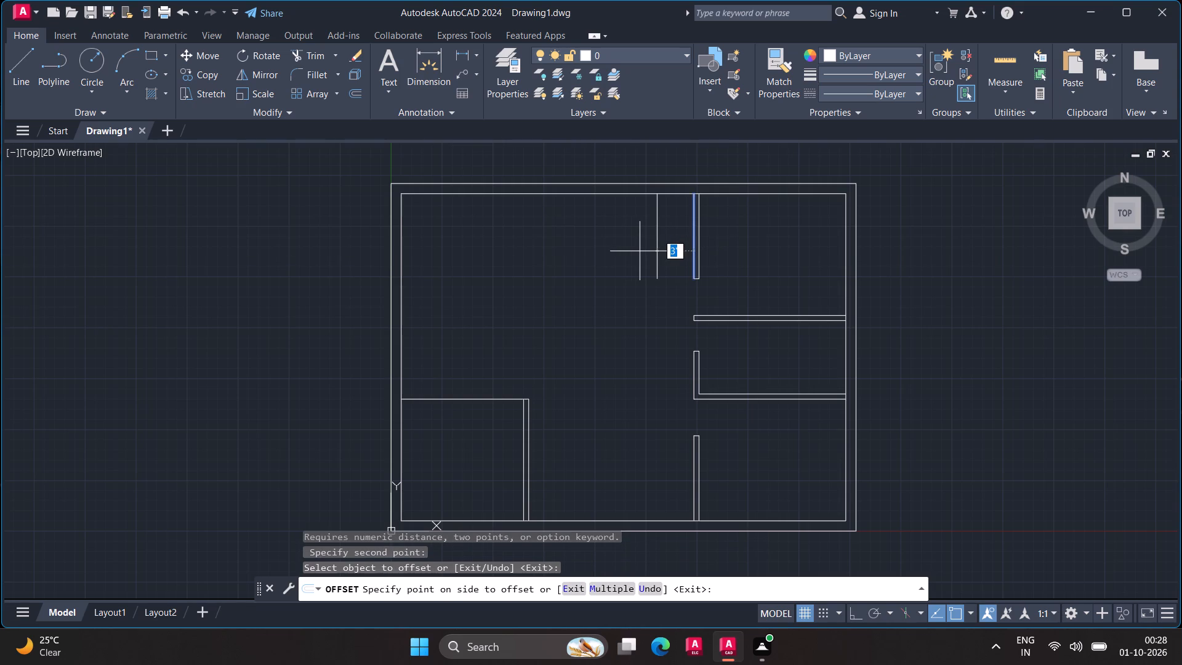
key(9)
key(BackSpace)
key(8)
key(apostrophe)
key(Return)
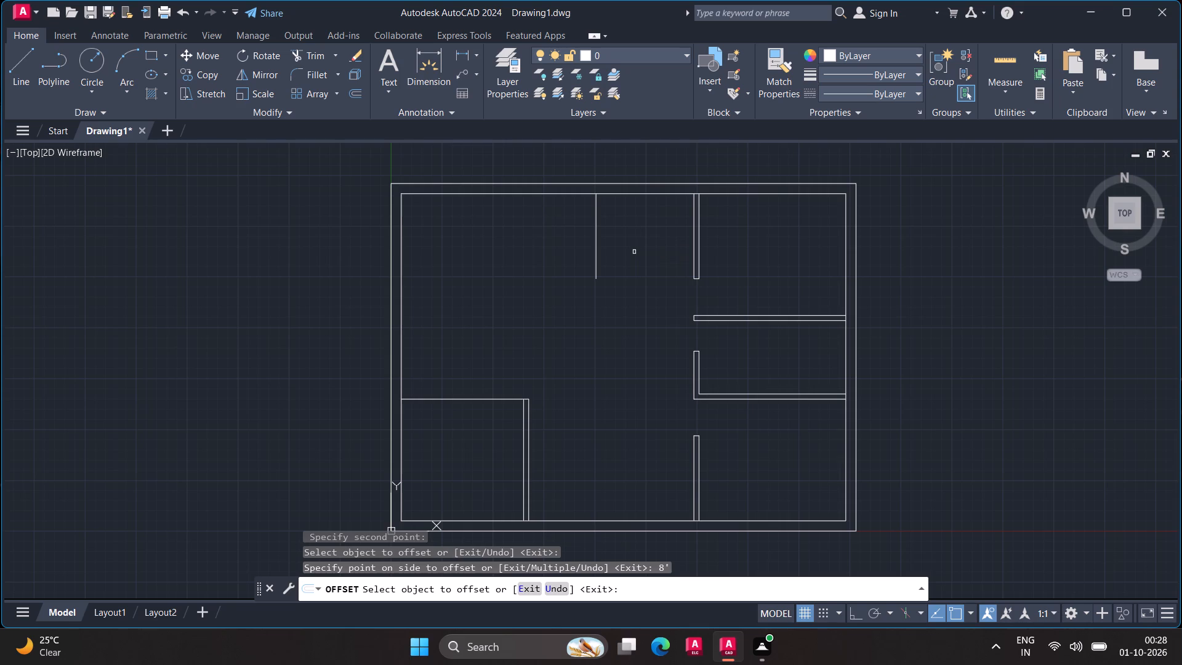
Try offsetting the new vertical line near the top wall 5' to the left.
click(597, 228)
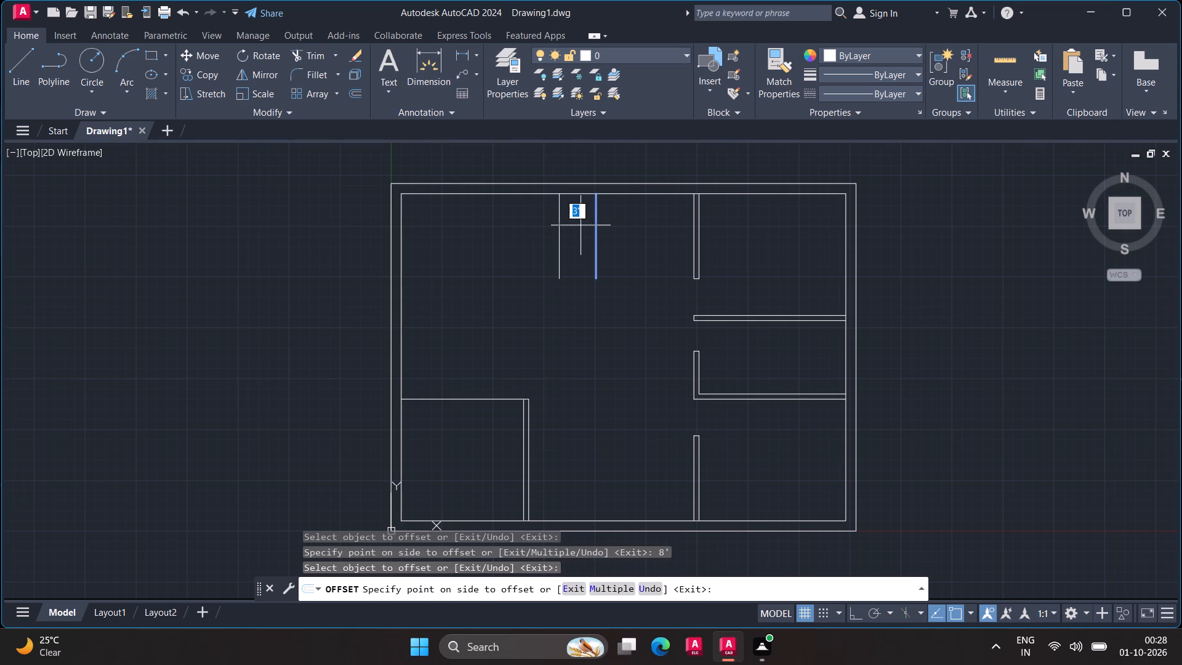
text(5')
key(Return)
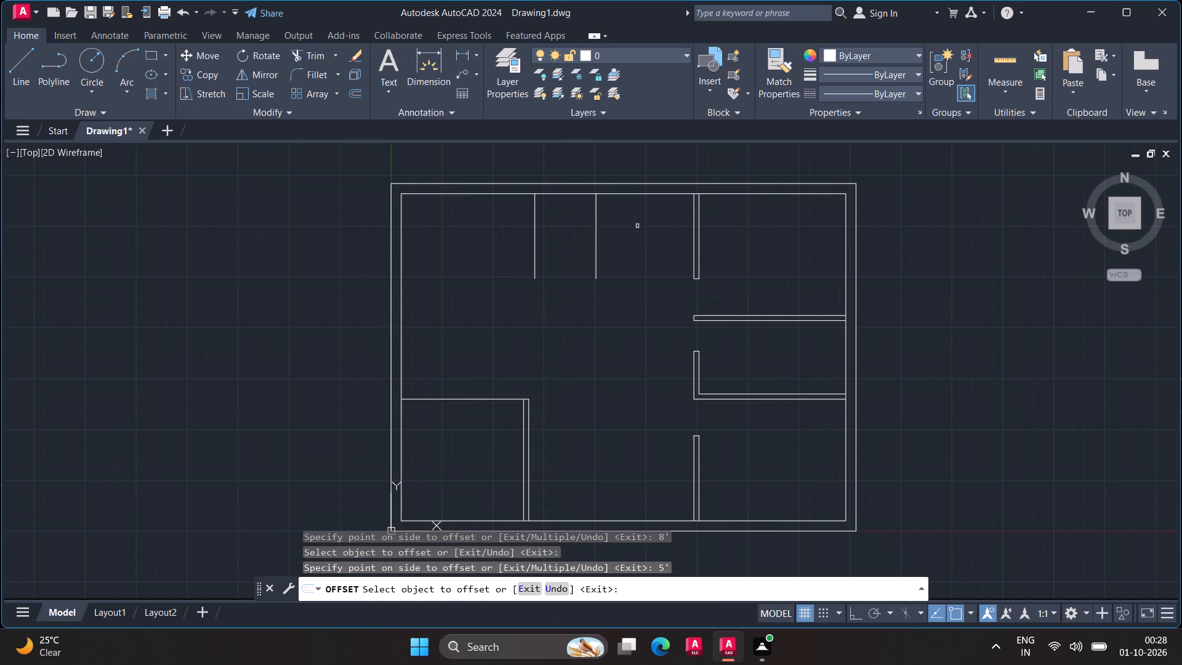
Offset the vertical line lying 8' from the partition 5" to the left to form a second partition.
click(597, 238)
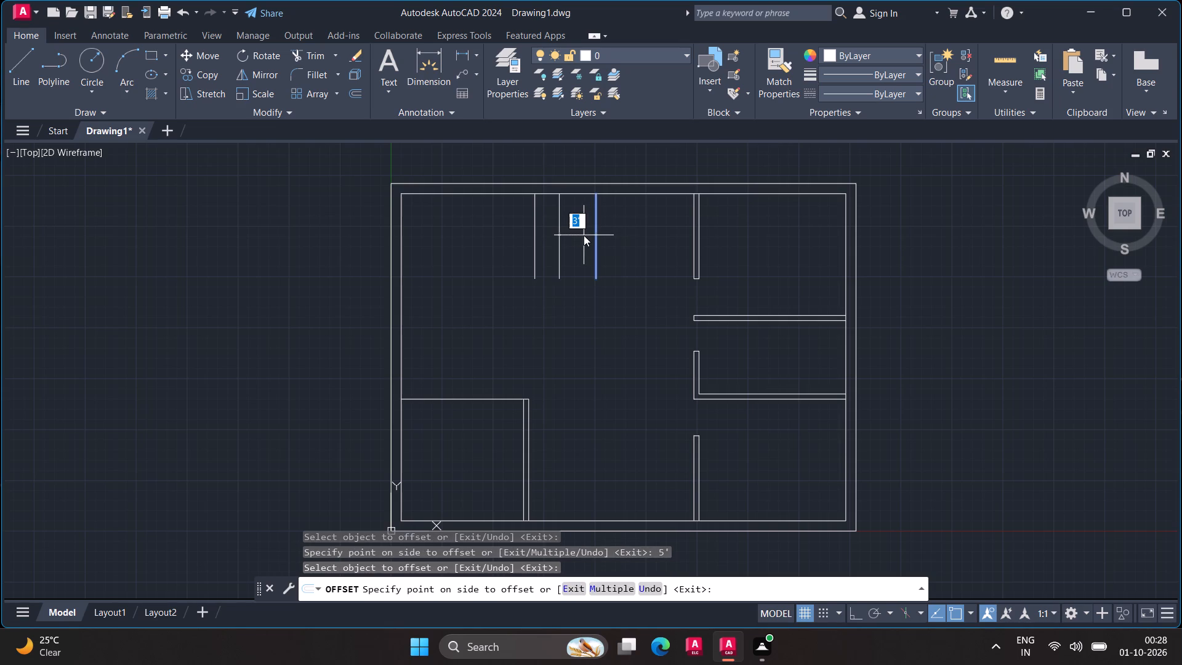
key(5)
key(shift+quotedbl)
key(Return)
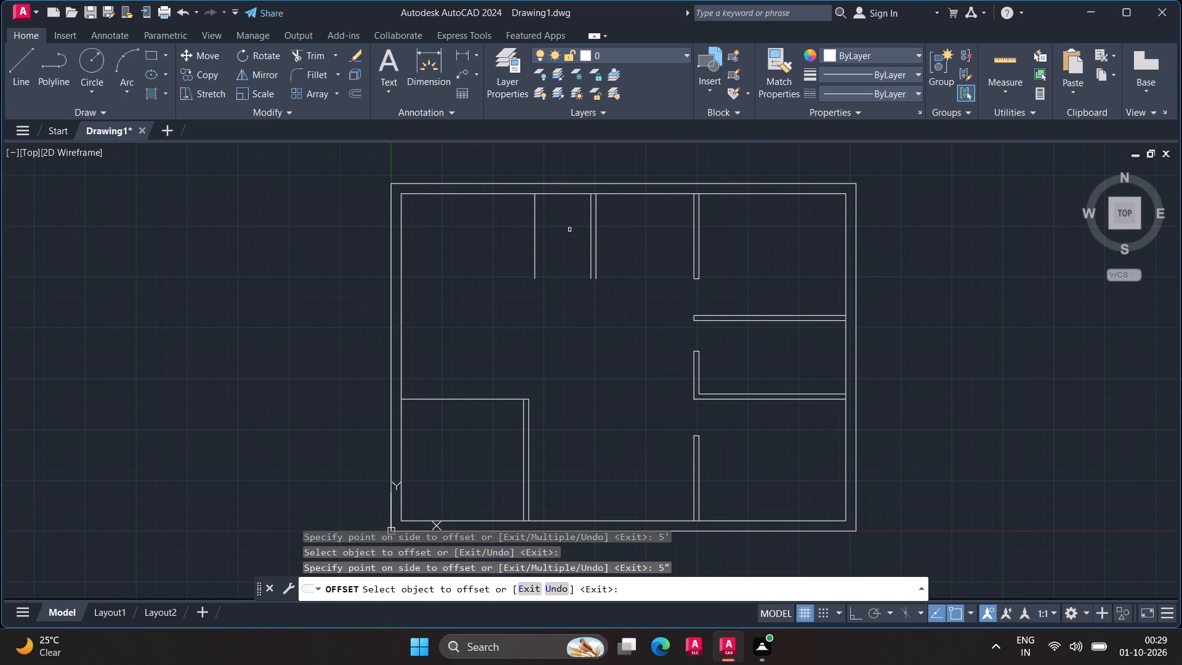
Offset the left line of the new 5" partition 6' to the left.
click(590, 232)
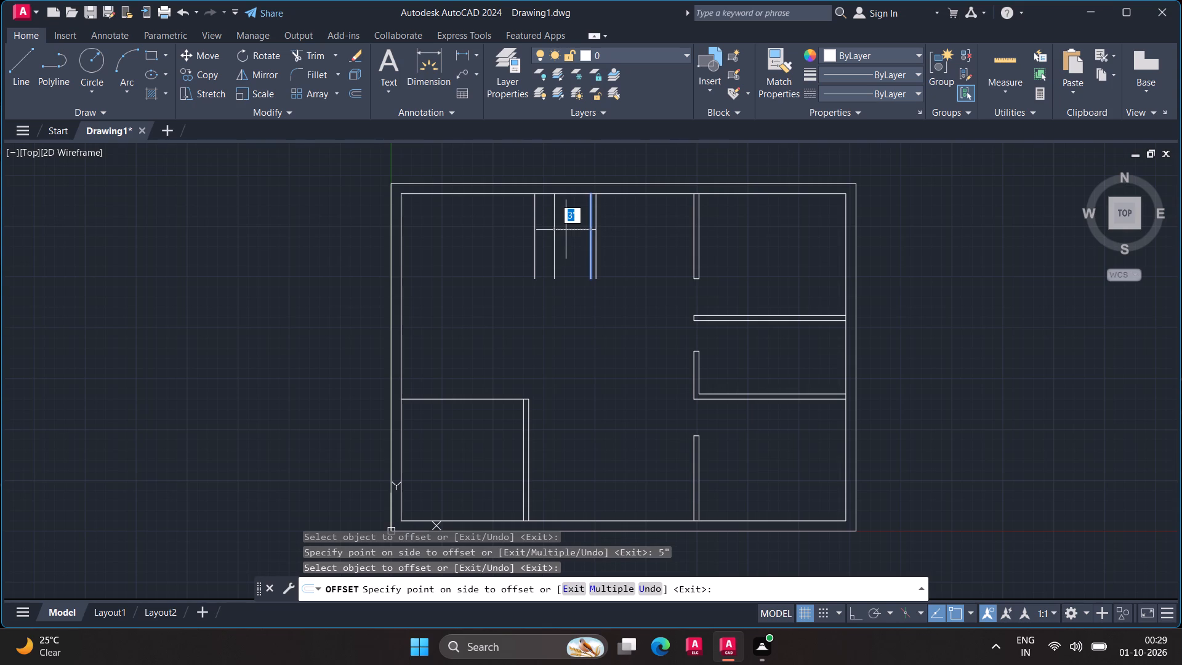
key(6)
key(apostrophe)
key(Return)
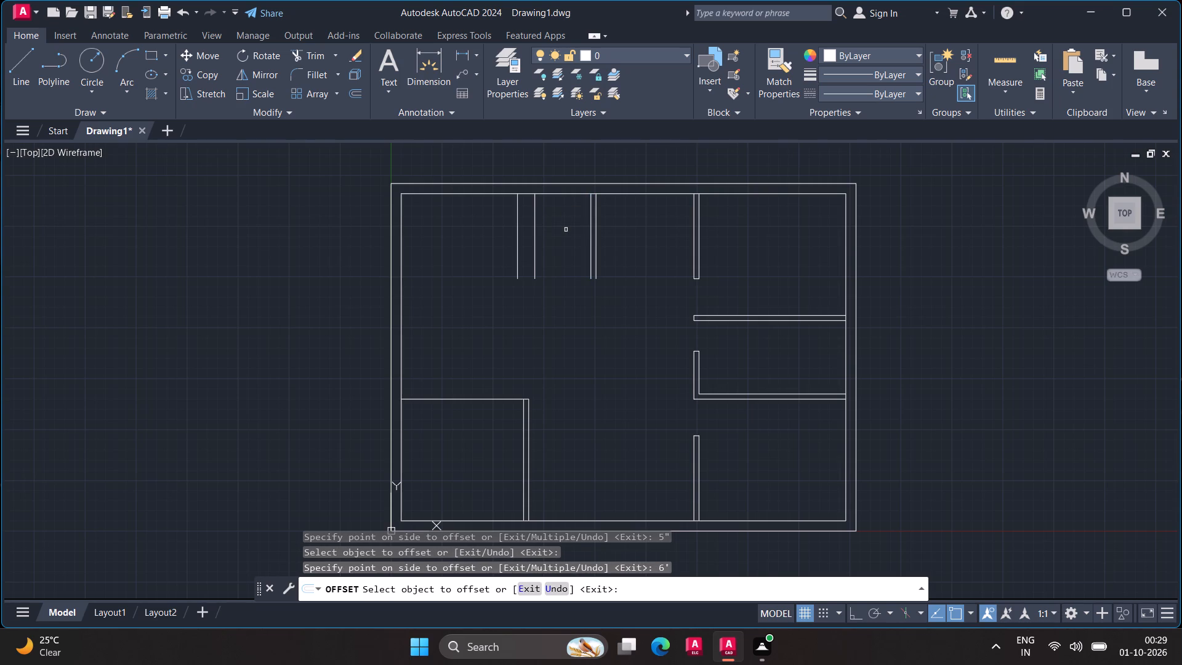
key(Escape)
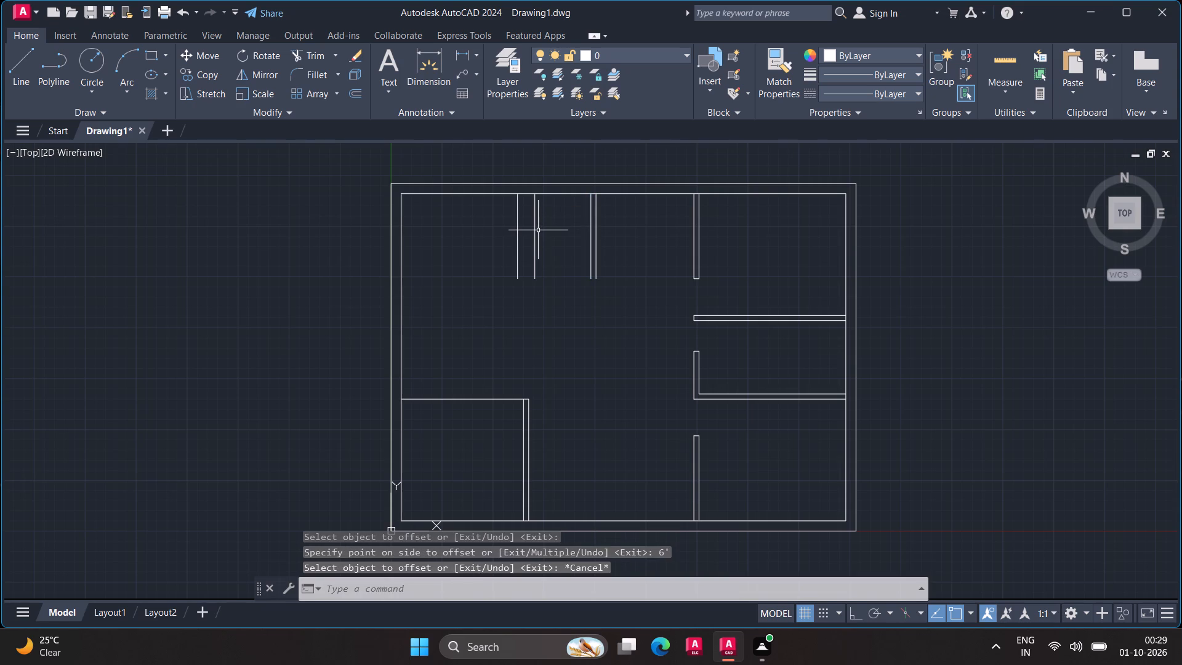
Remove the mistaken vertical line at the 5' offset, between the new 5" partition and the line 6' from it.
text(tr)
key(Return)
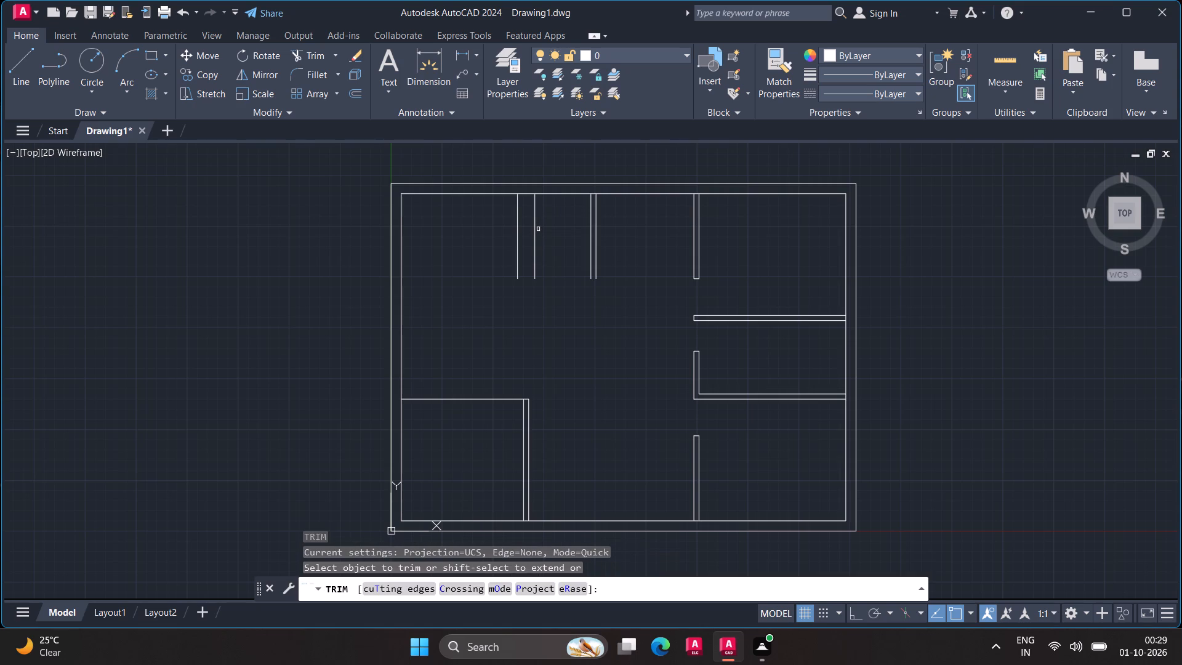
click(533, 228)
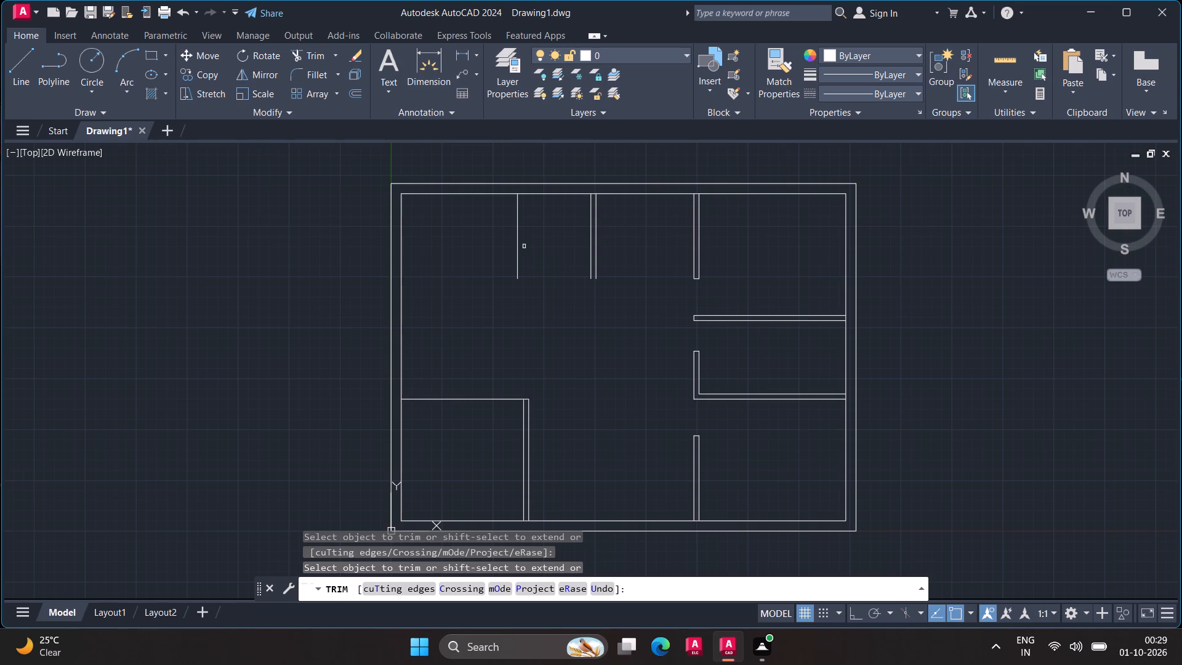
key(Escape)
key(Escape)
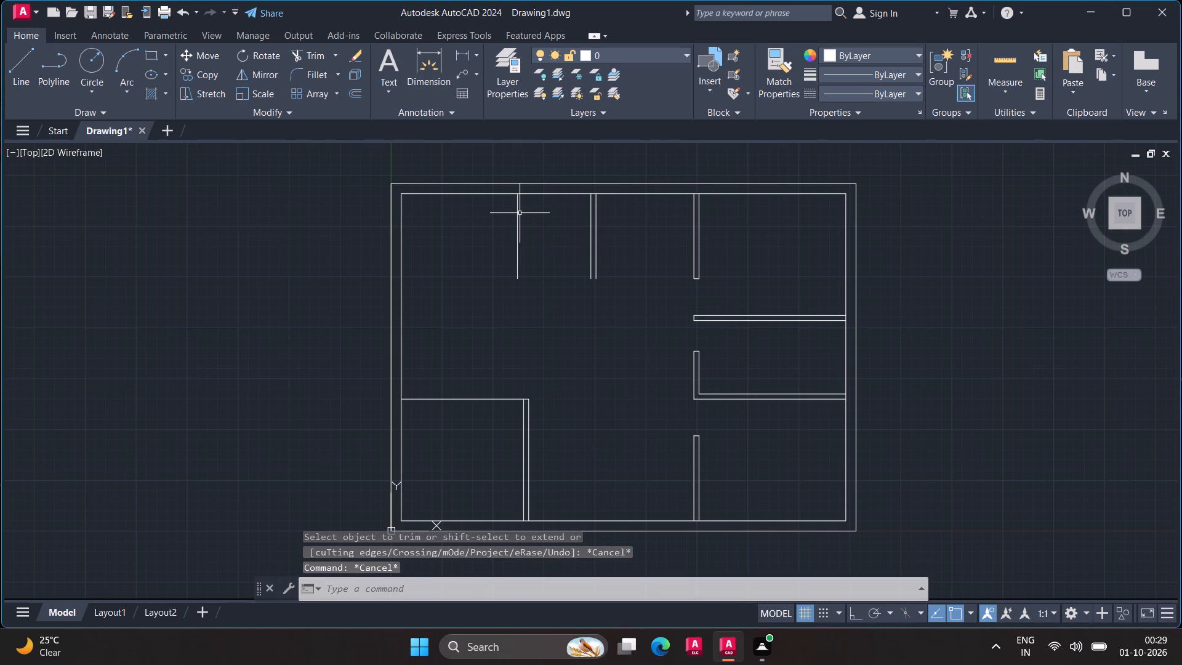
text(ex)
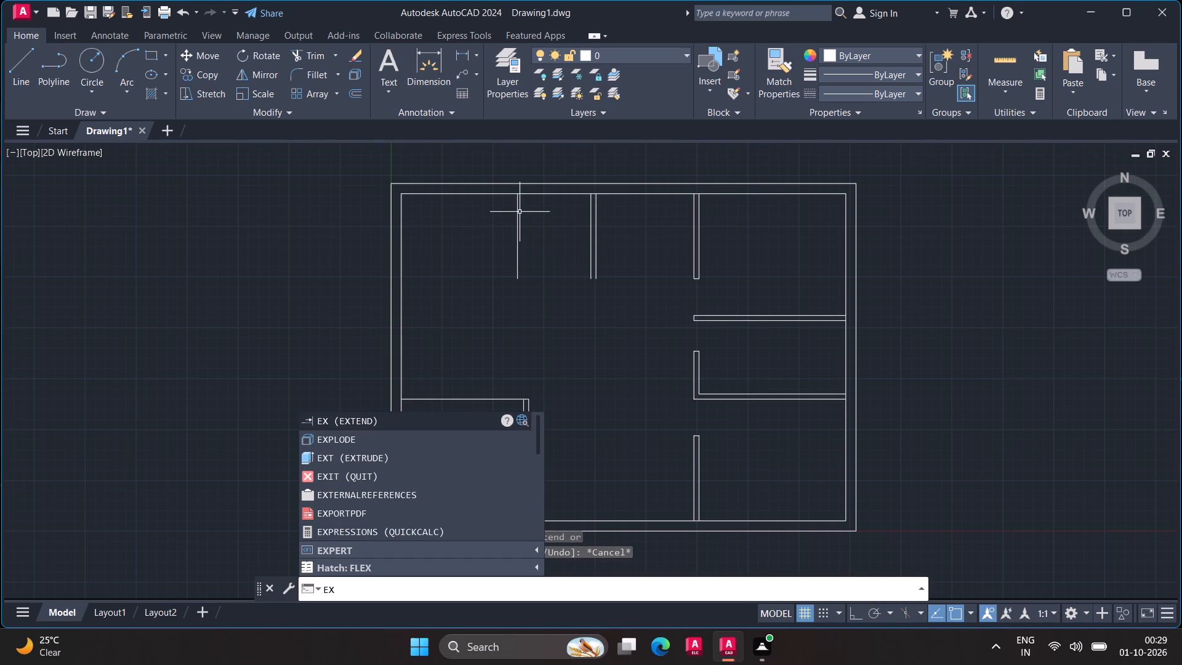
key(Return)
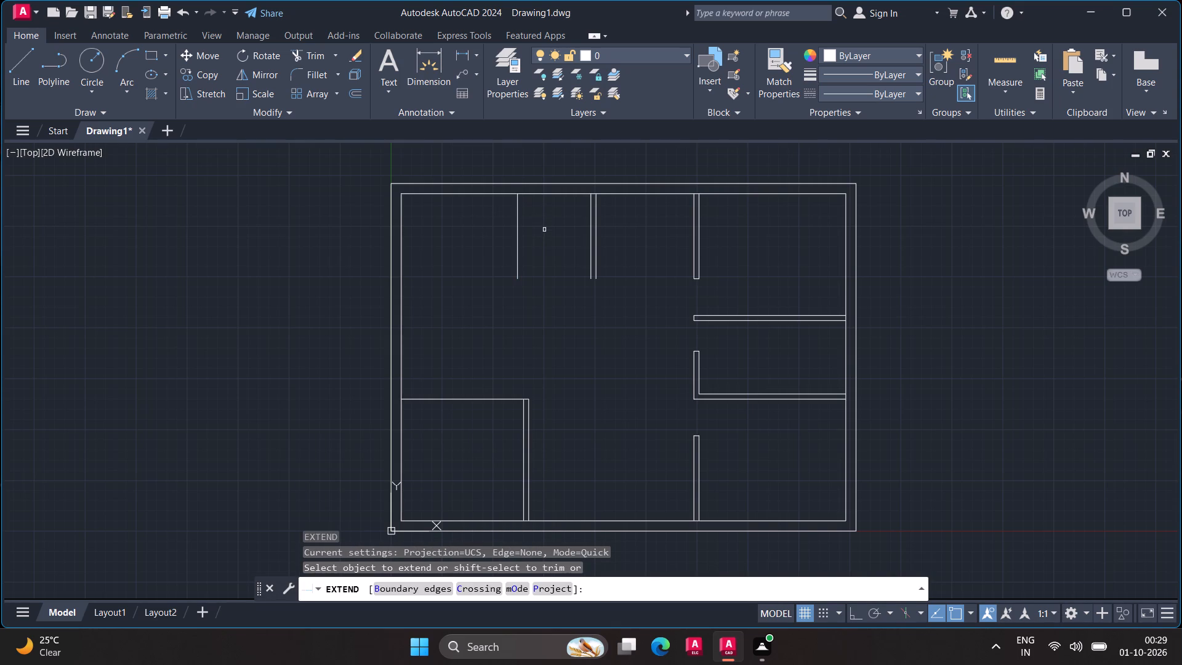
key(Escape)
Offset the leftmost vertical line hanging from the top wall 5" to the left to form a third upper partition.
key(o)
key(Return)
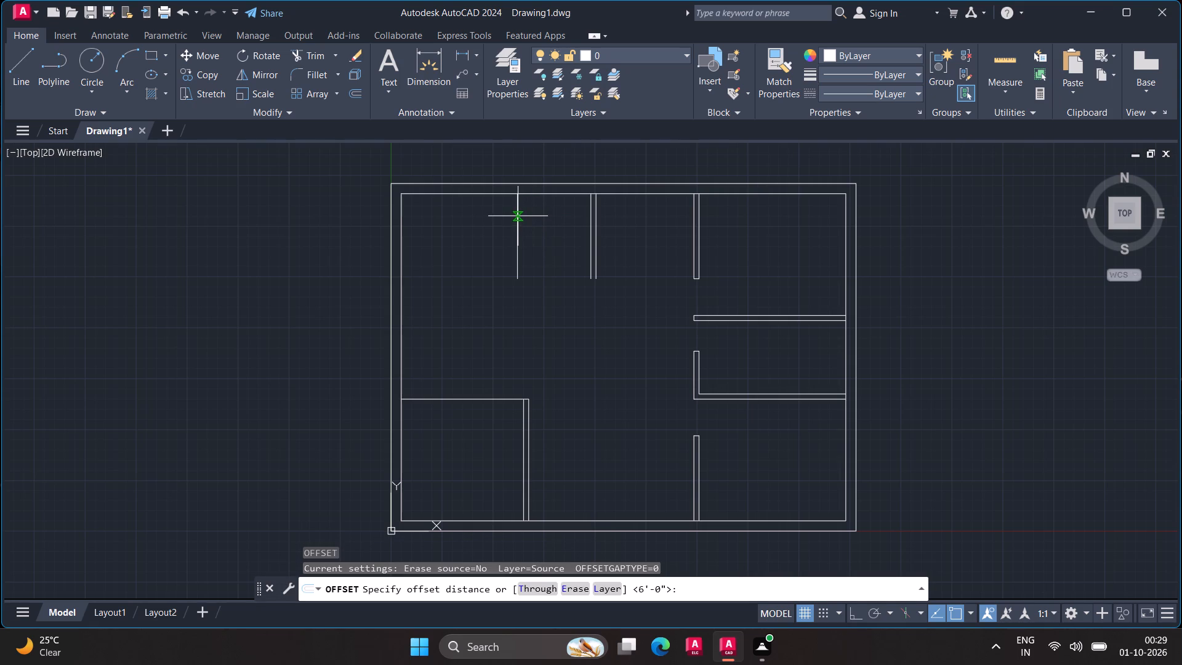
click(518, 216)
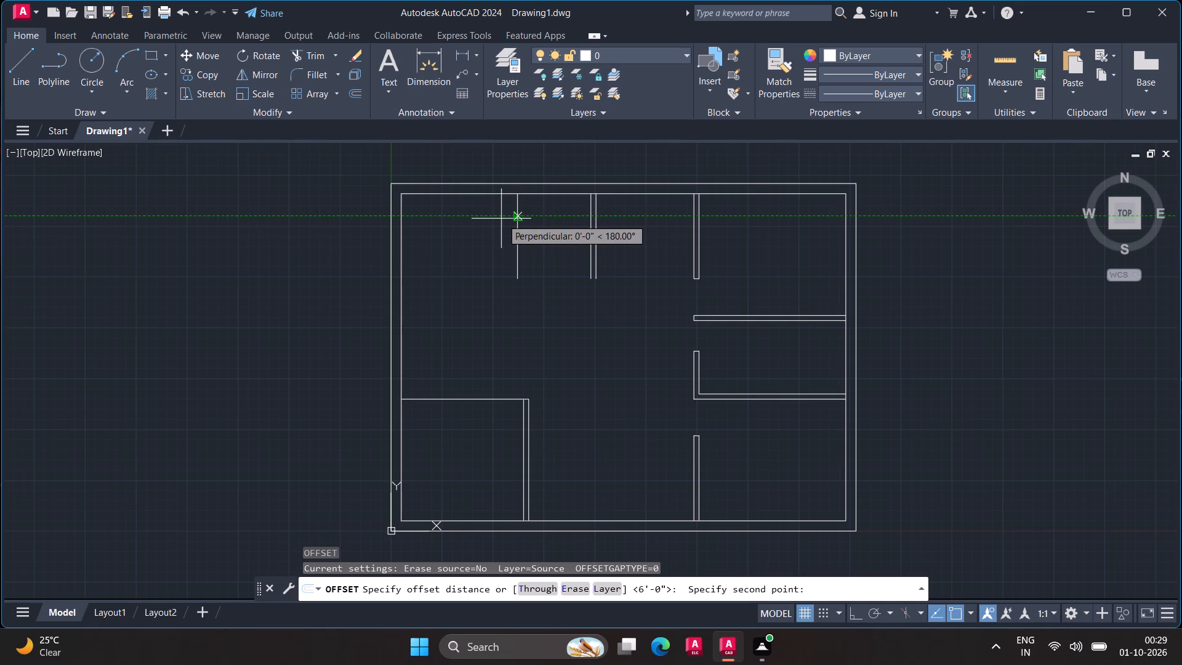
click(501, 219)
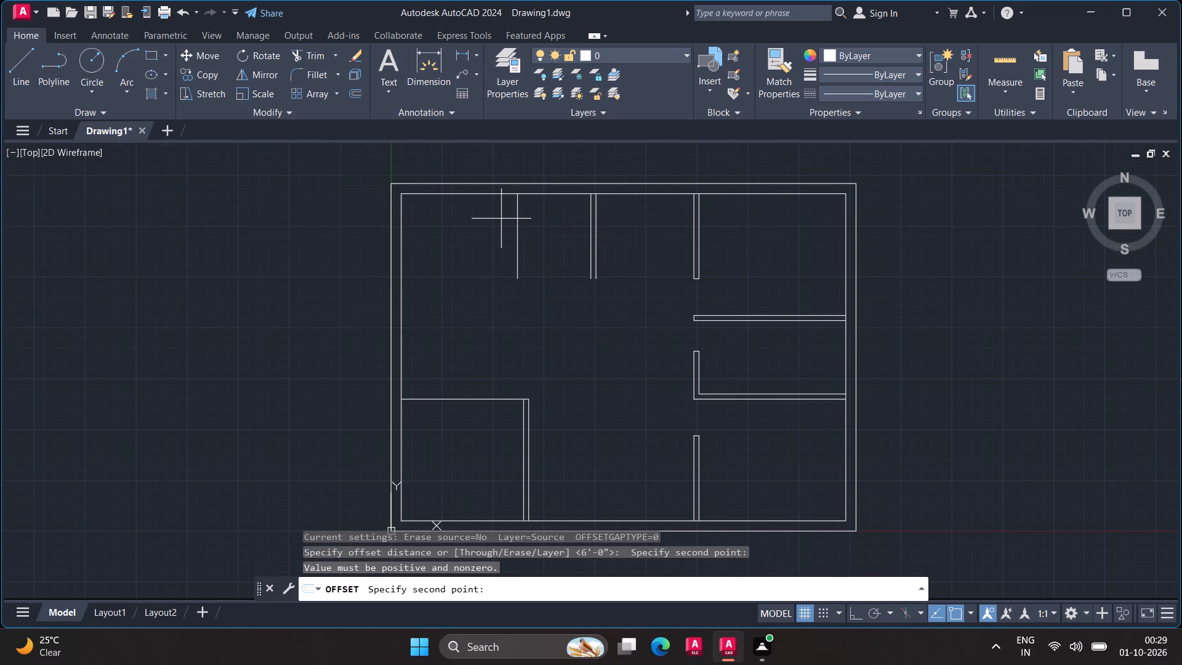
key(5)
key(shift+quotedbl)
key(Return)
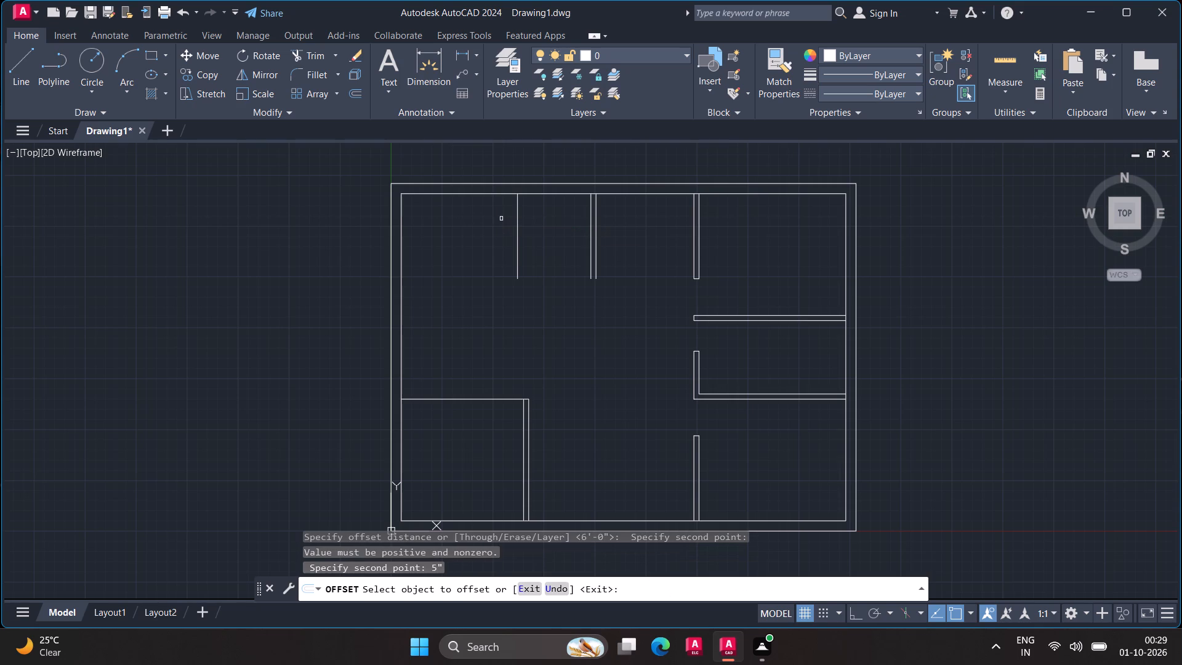
click(517, 222)
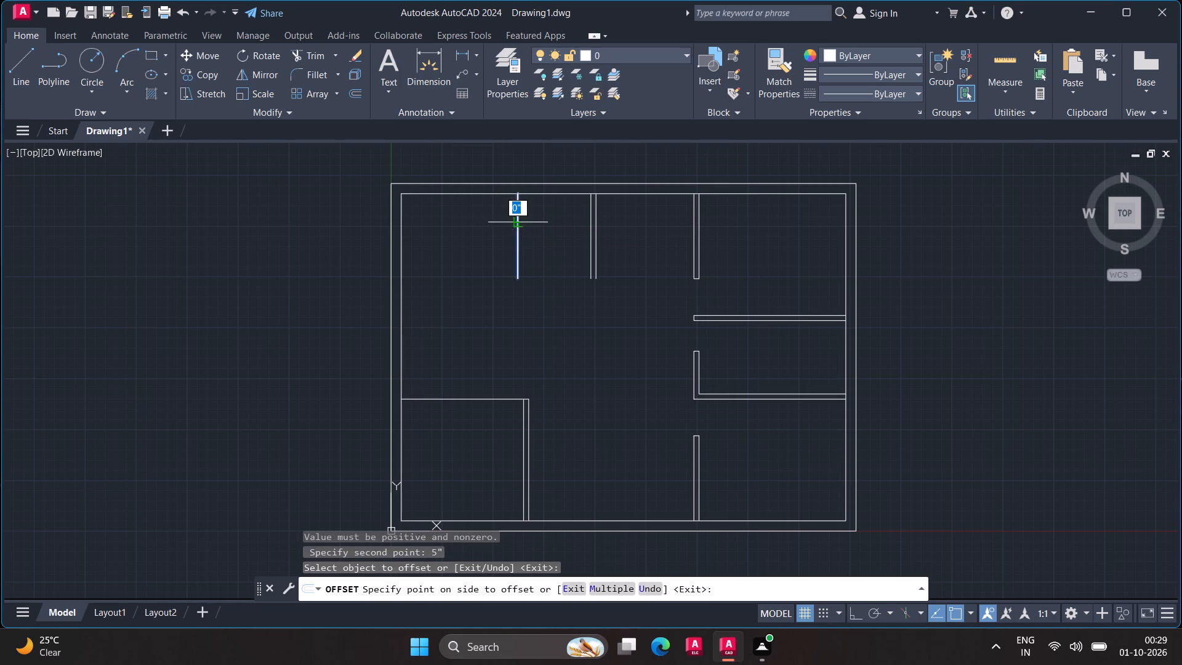
click(501, 222)
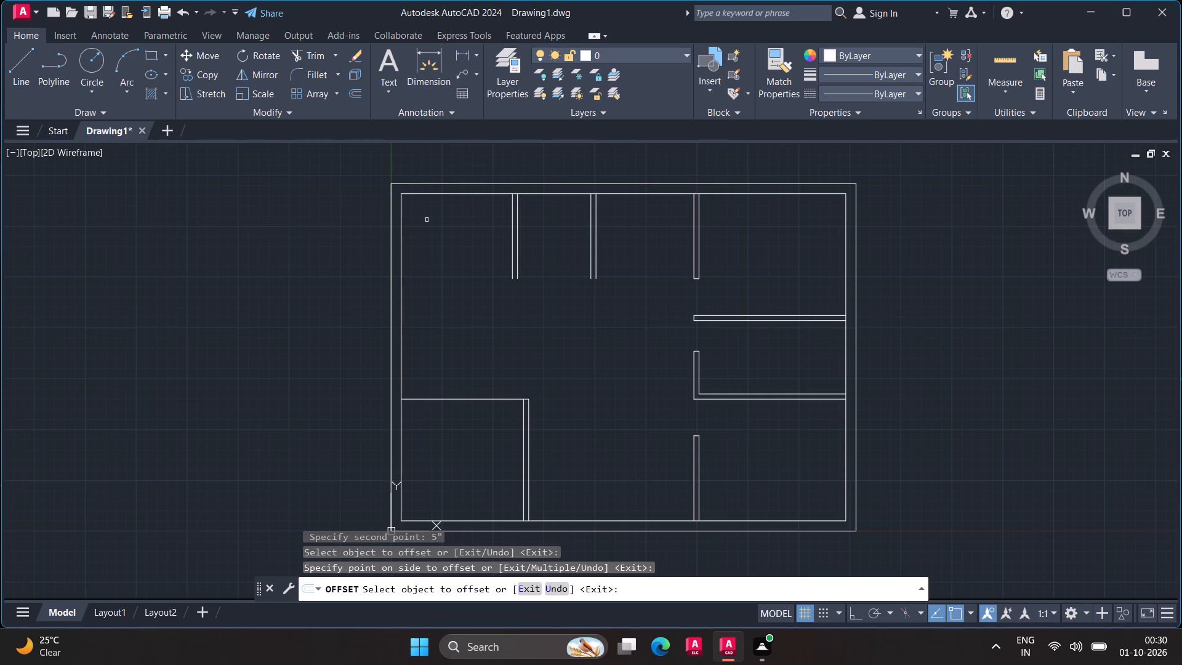
drag(428, 220, 462, 216)
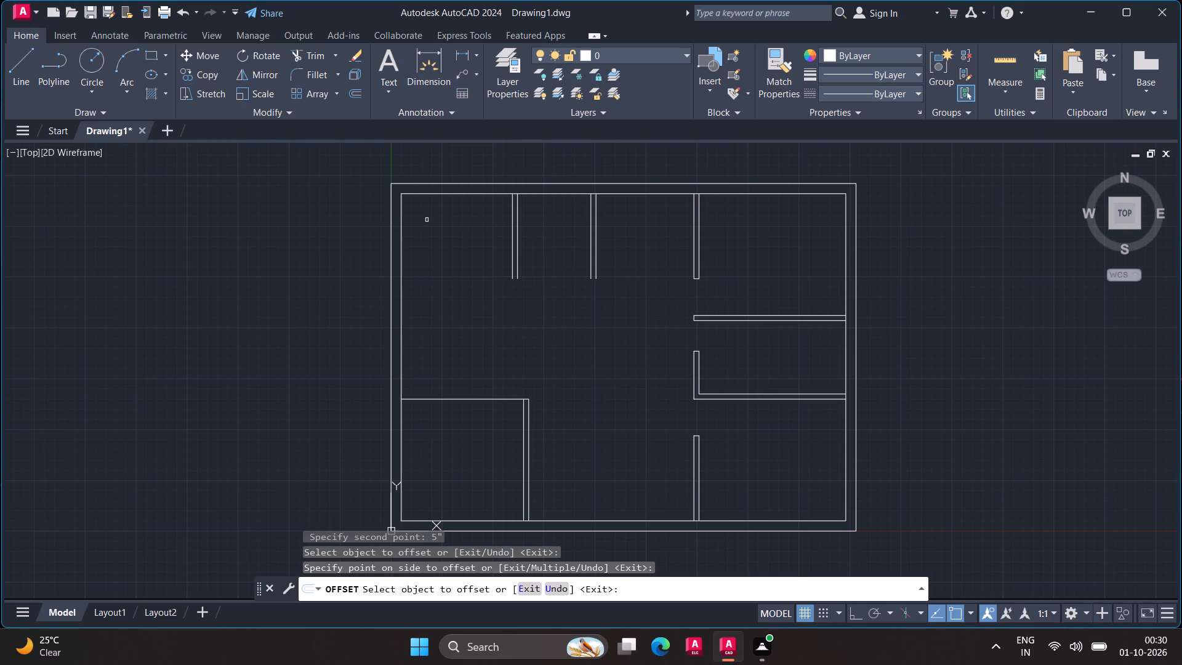
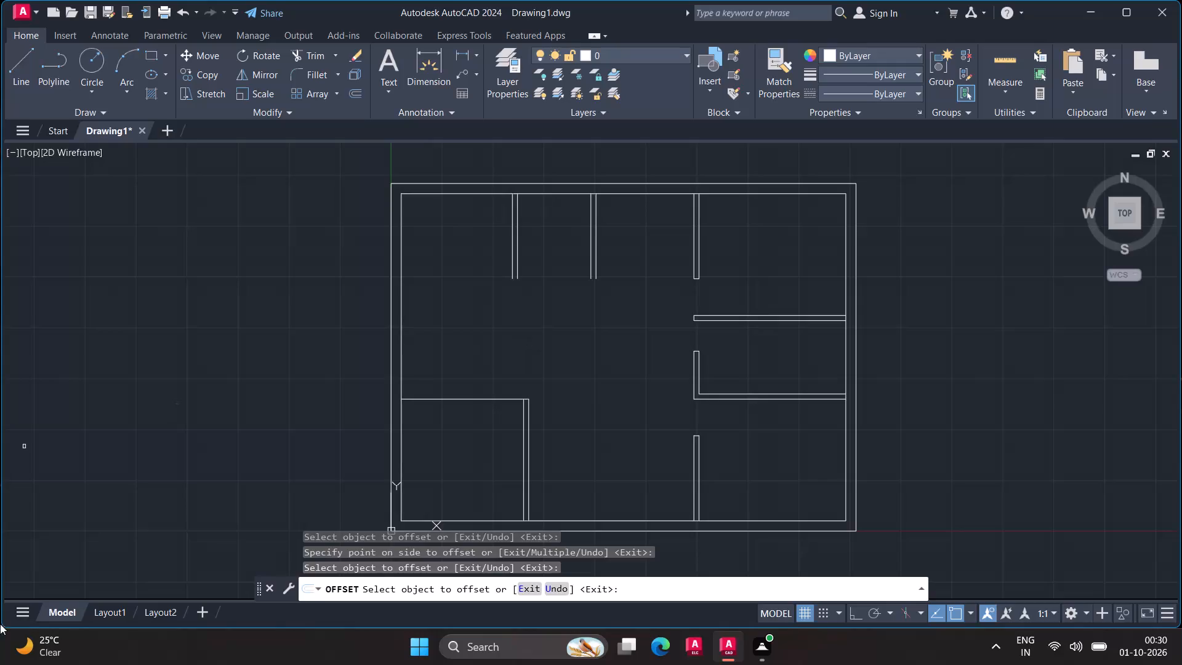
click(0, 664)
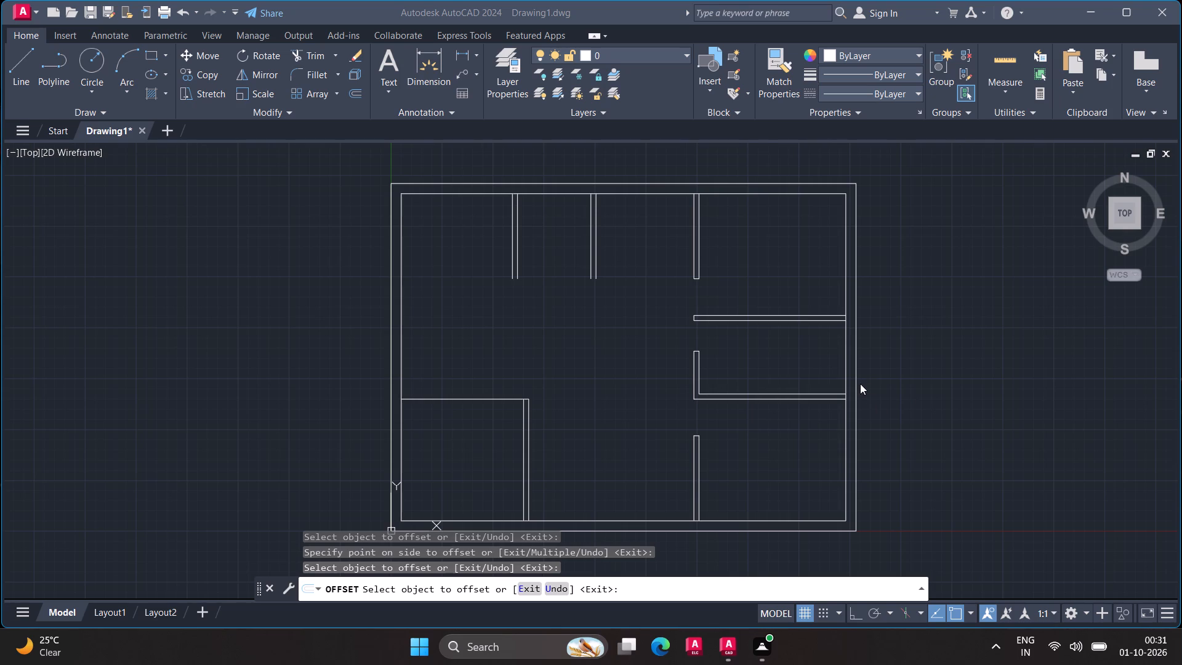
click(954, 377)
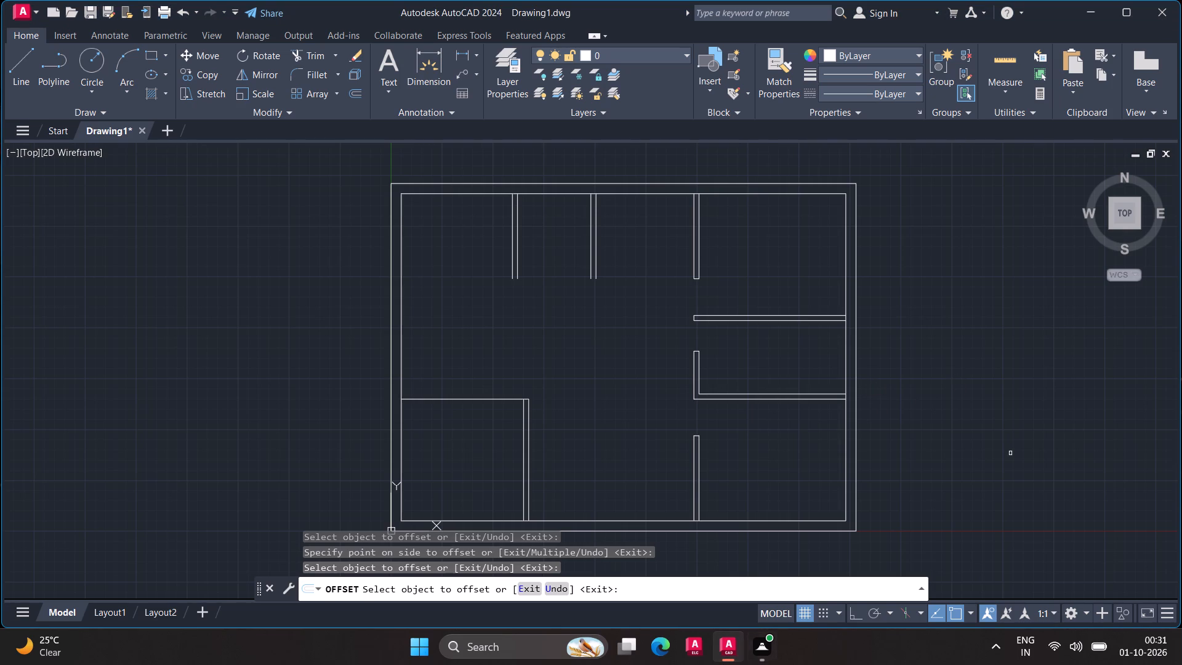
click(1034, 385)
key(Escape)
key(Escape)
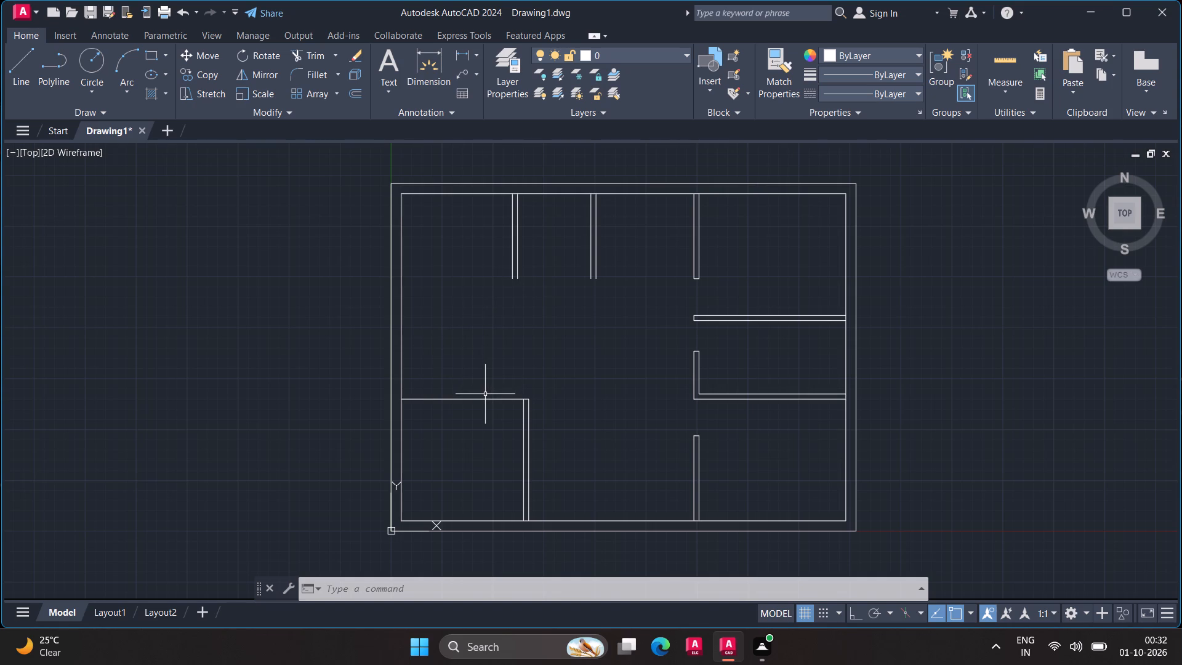
Offset the top horizontal line of the lower-left room 5" upward to form its upper partition wall.
key(o)
key(Return)
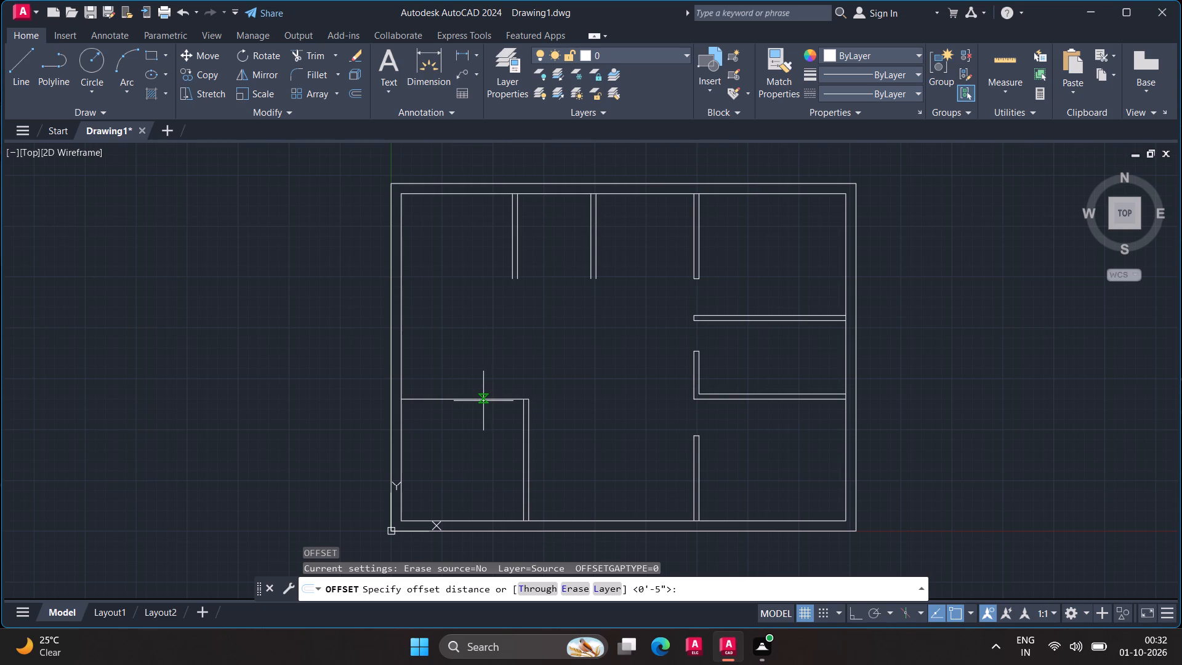
click(483, 401)
key(space)
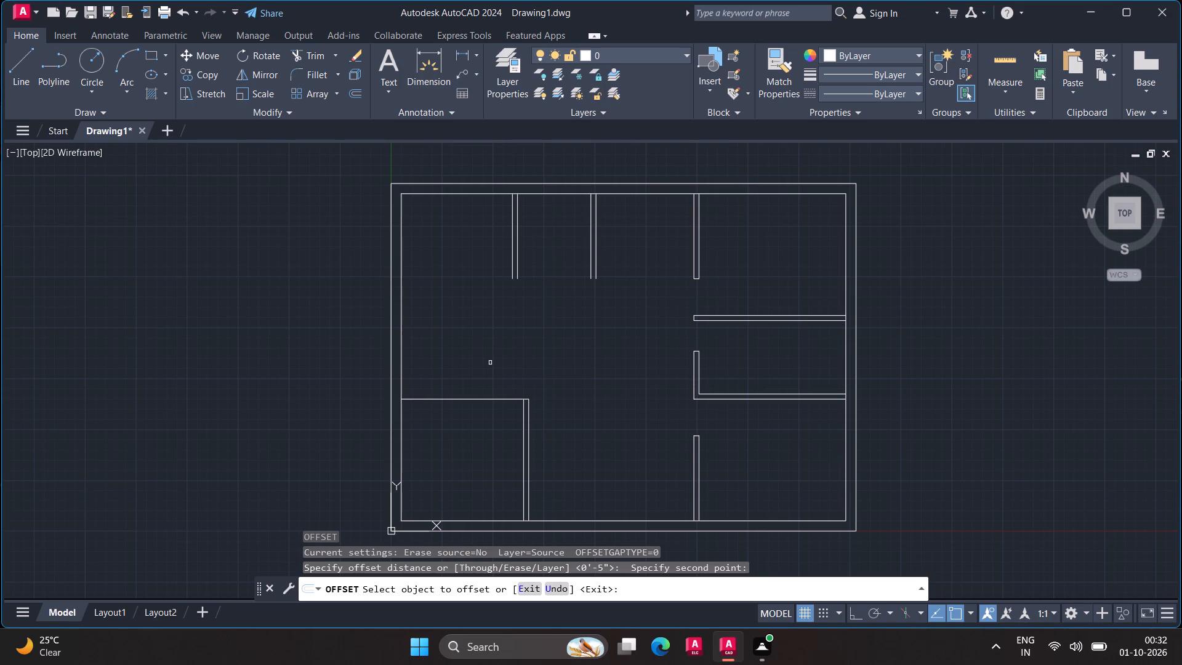
text(5')
key(Return)
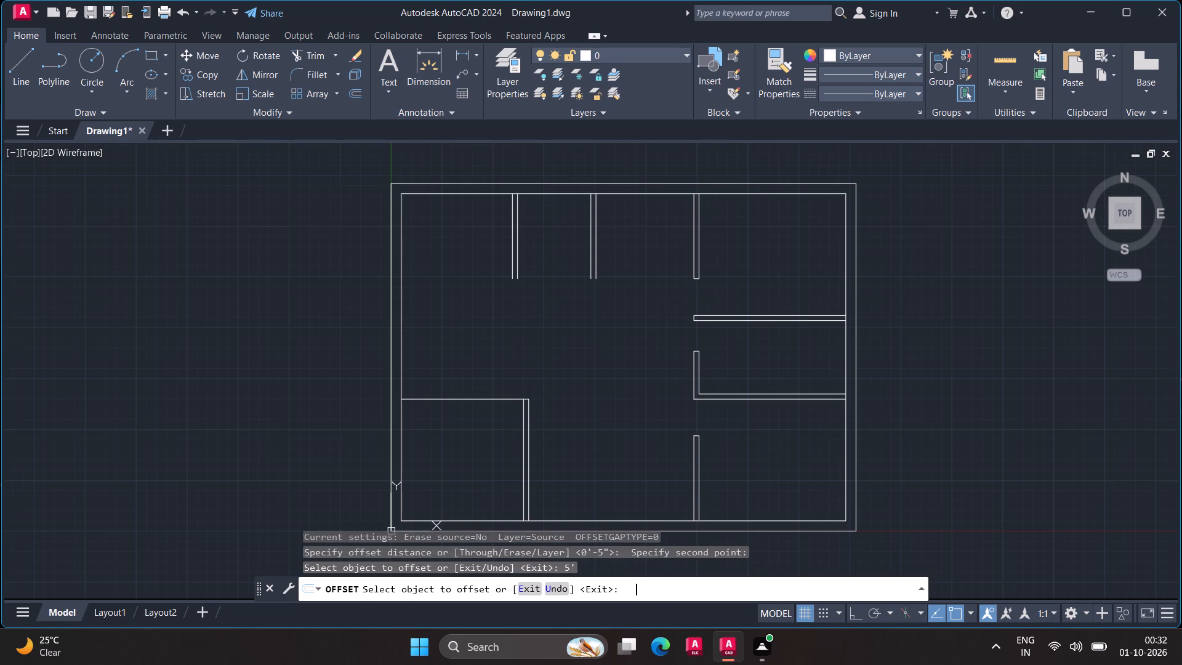
click(475, 397)
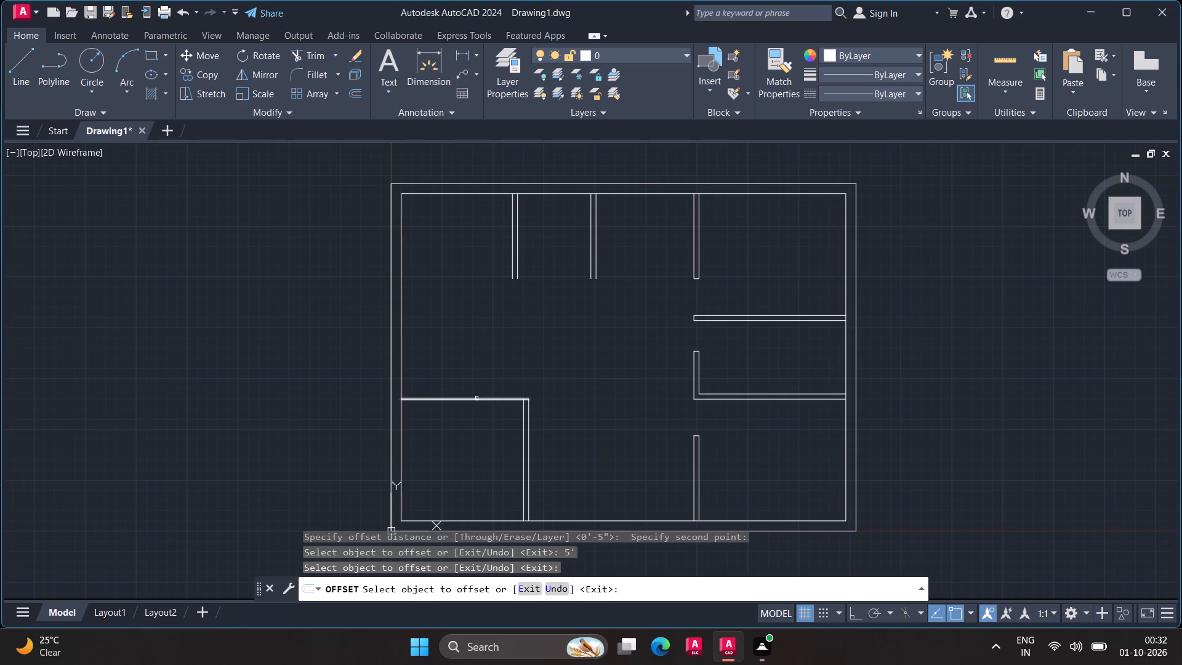
click(476, 399)
drag(483, 377, 485, 370)
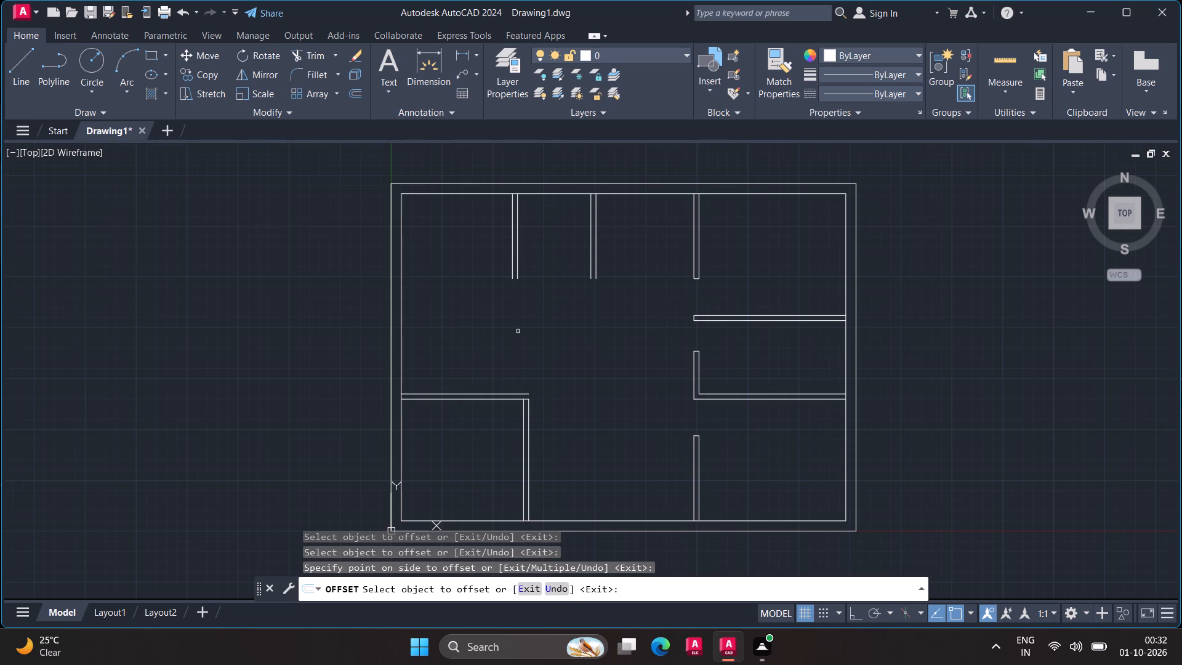
key(Escape)
key(Escape)
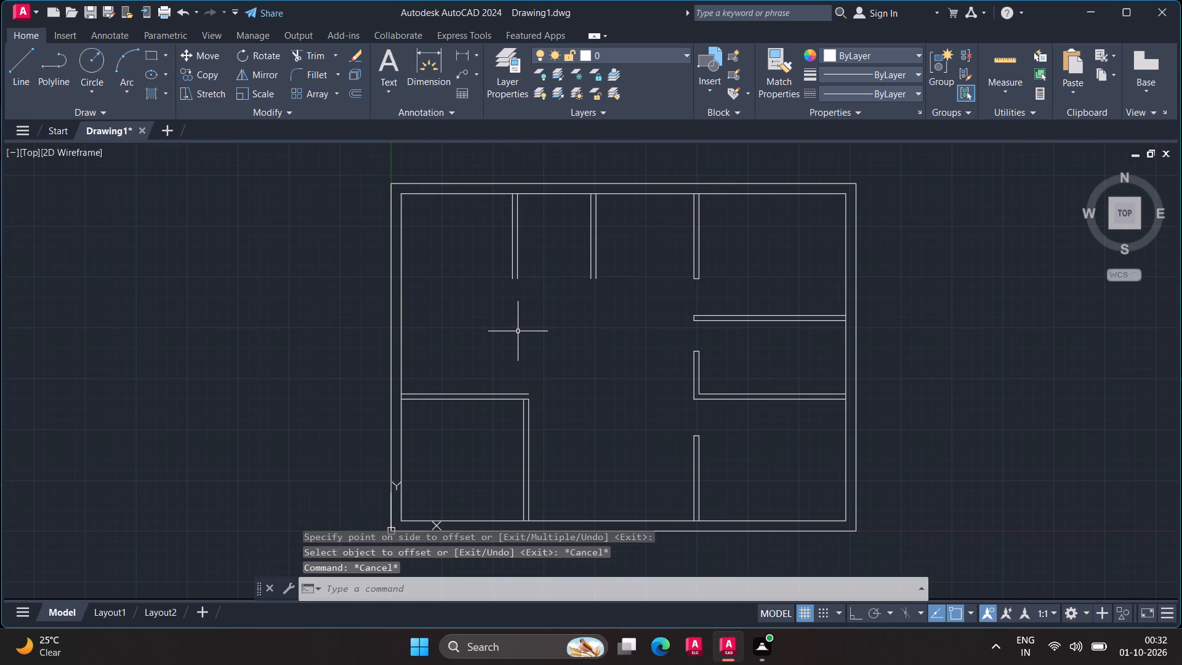
Extend both lines of the leftmost upper partition down to the lower-left room's upper wall.
text(ex)
key(Return)
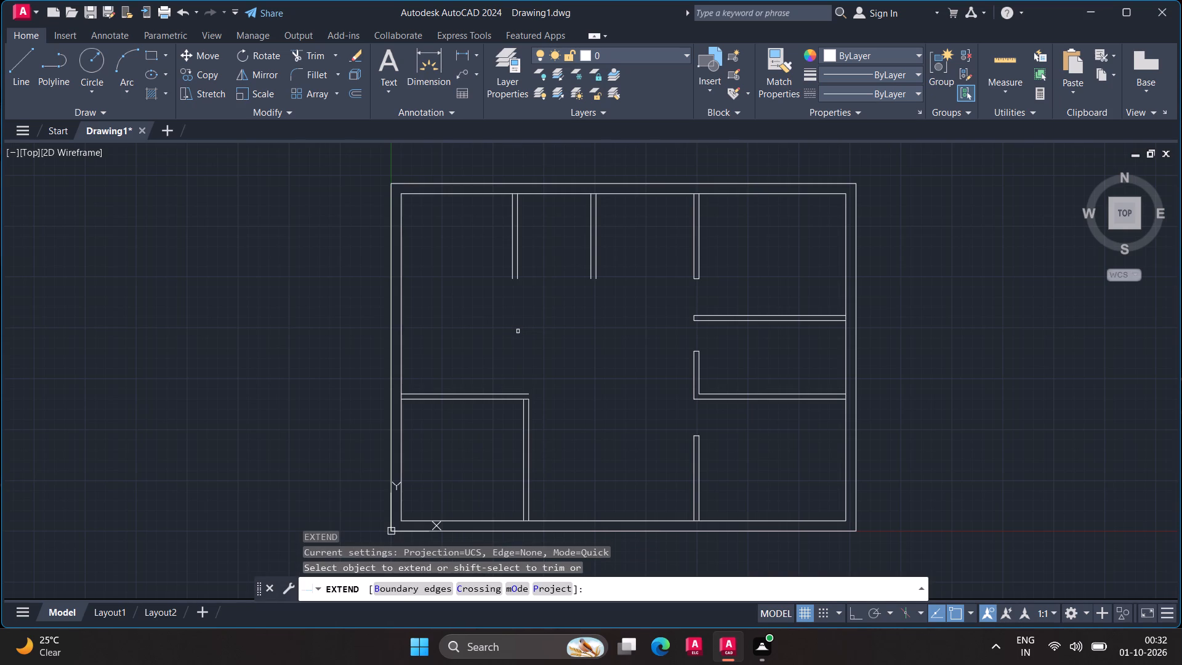
click(519, 272)
click(510, 276)
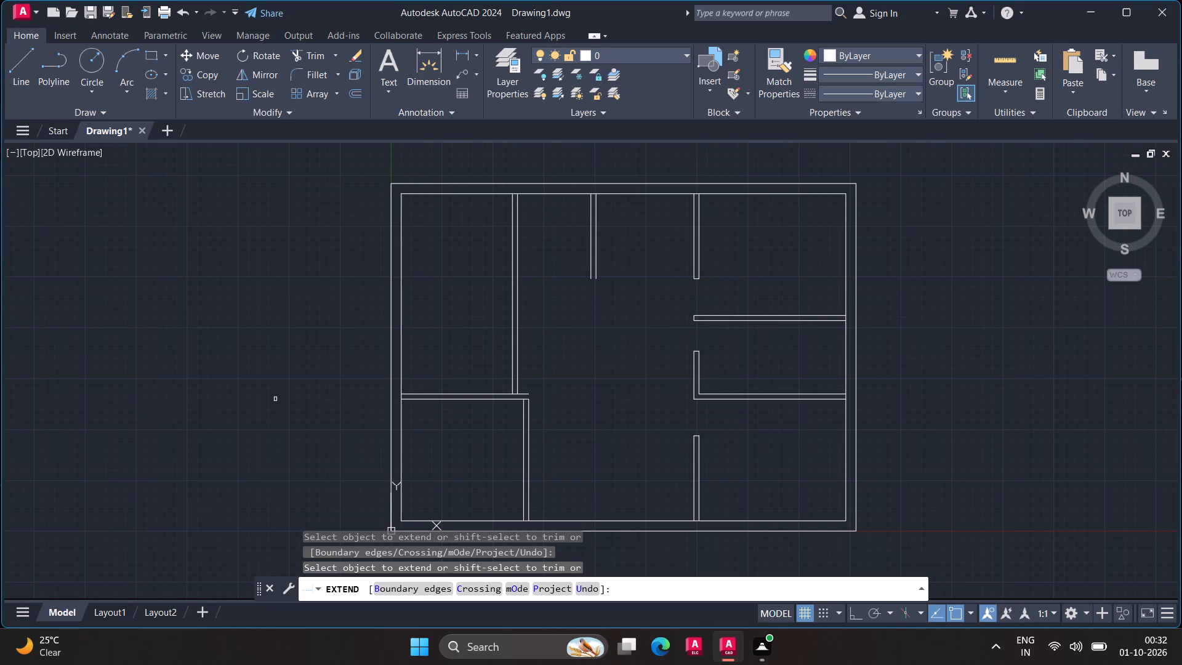
key(Escape)
key(Escape)
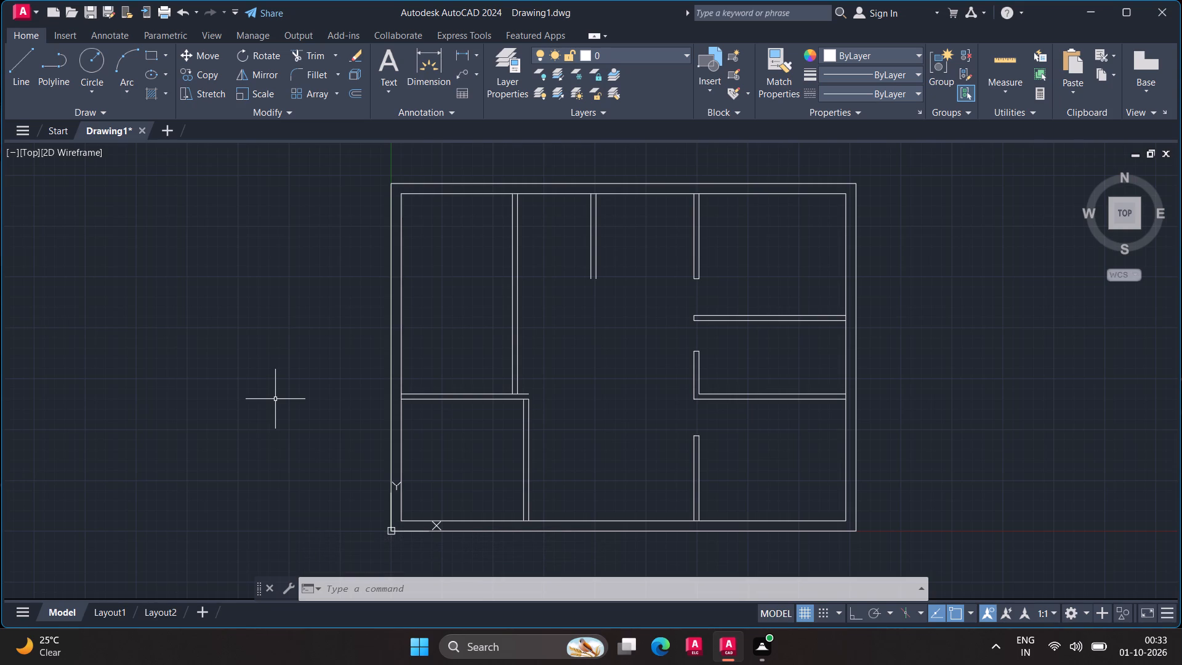
Trim the short piece of the wall's lower horizontal line between the two vertical partition lines at the lower-left room's corner.
scroll(484, 500, up, 1)
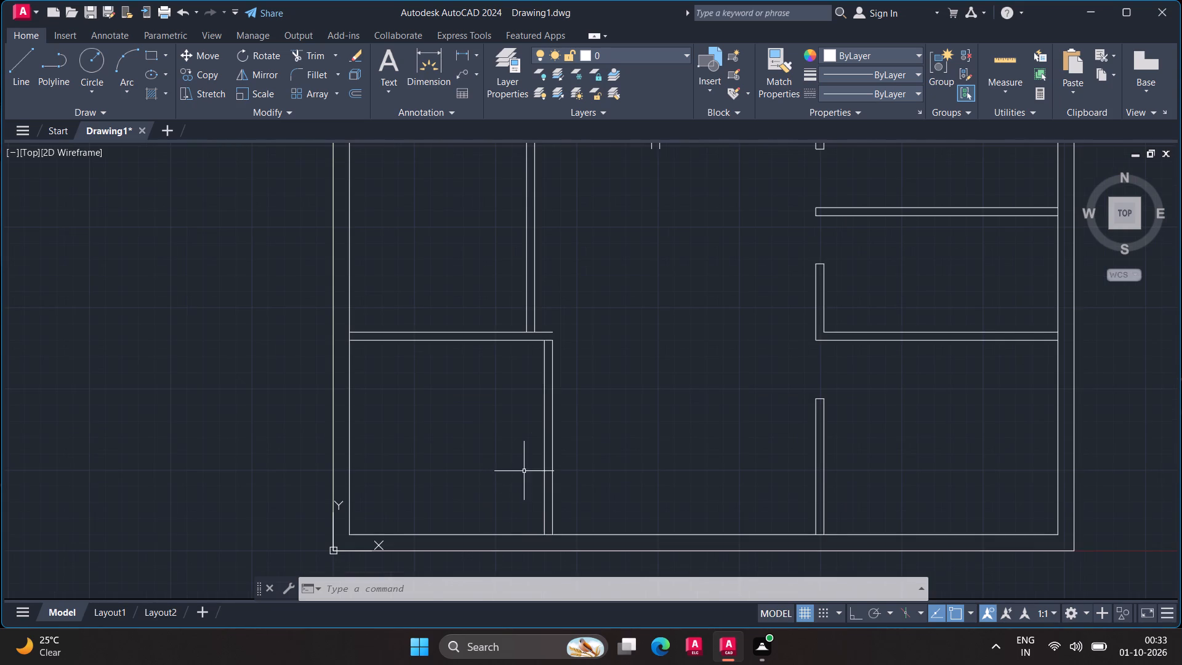
middle_drag(520, 470, 429, 504)
middle_drag(372, 522, 311, 538)
middle_click(294, 544)
scroll(351, 492, up, 2)
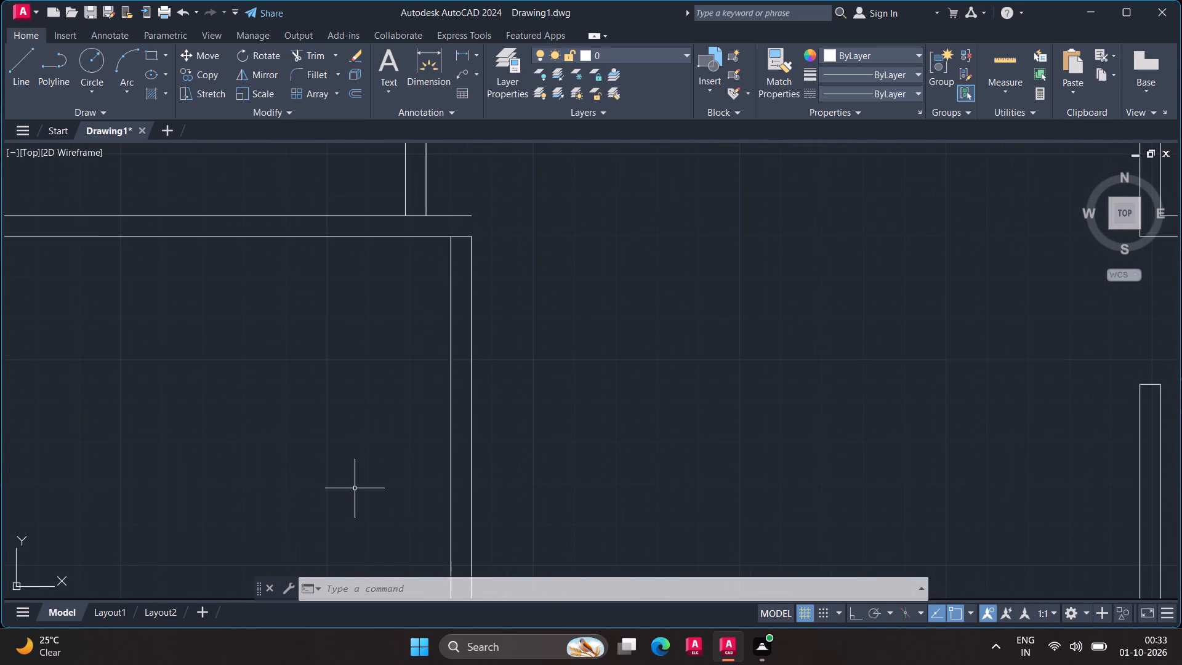
middle_drag(356, 492, 371, 619)
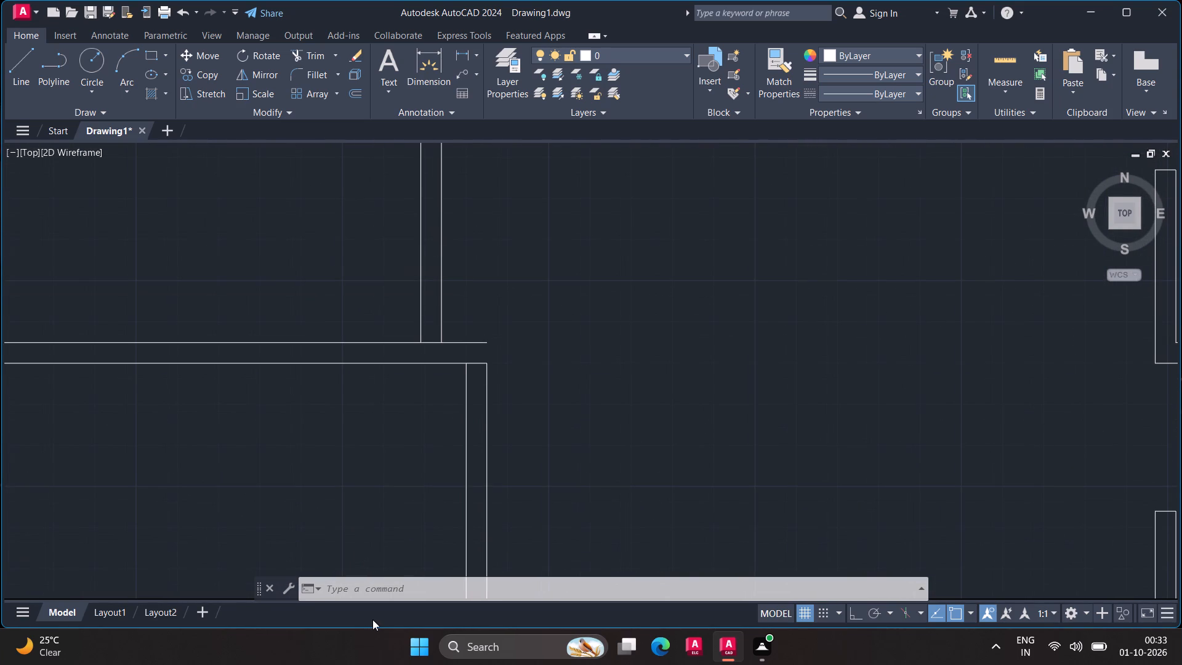
text(tr)
key(Return)
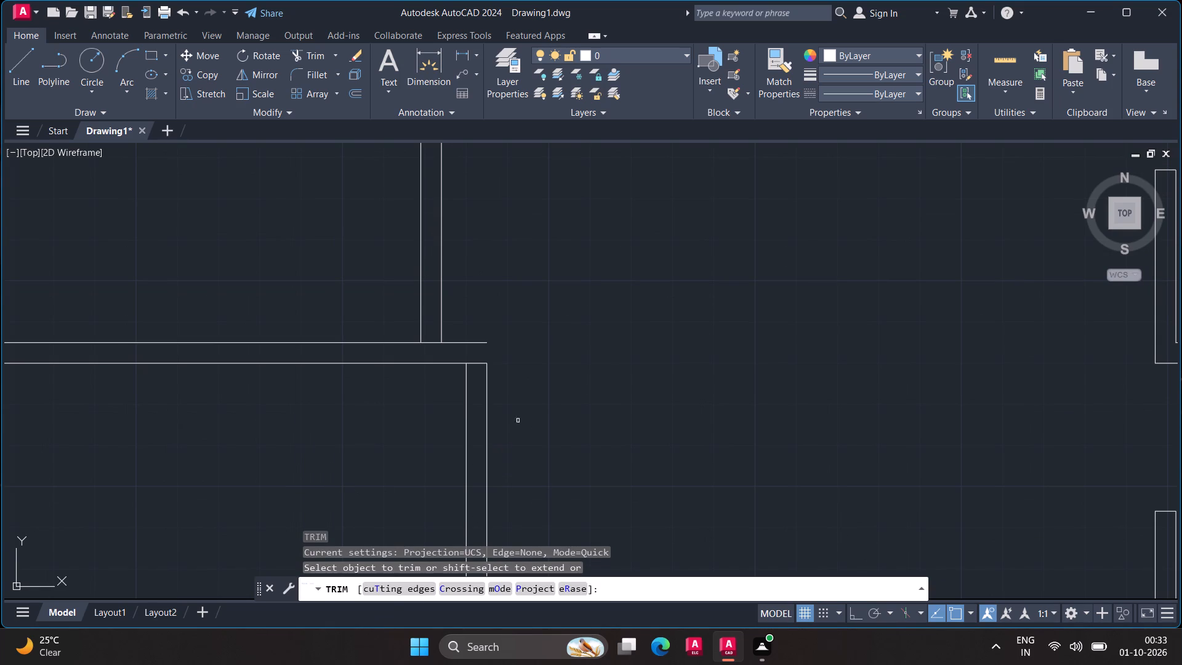
click(475, 363)
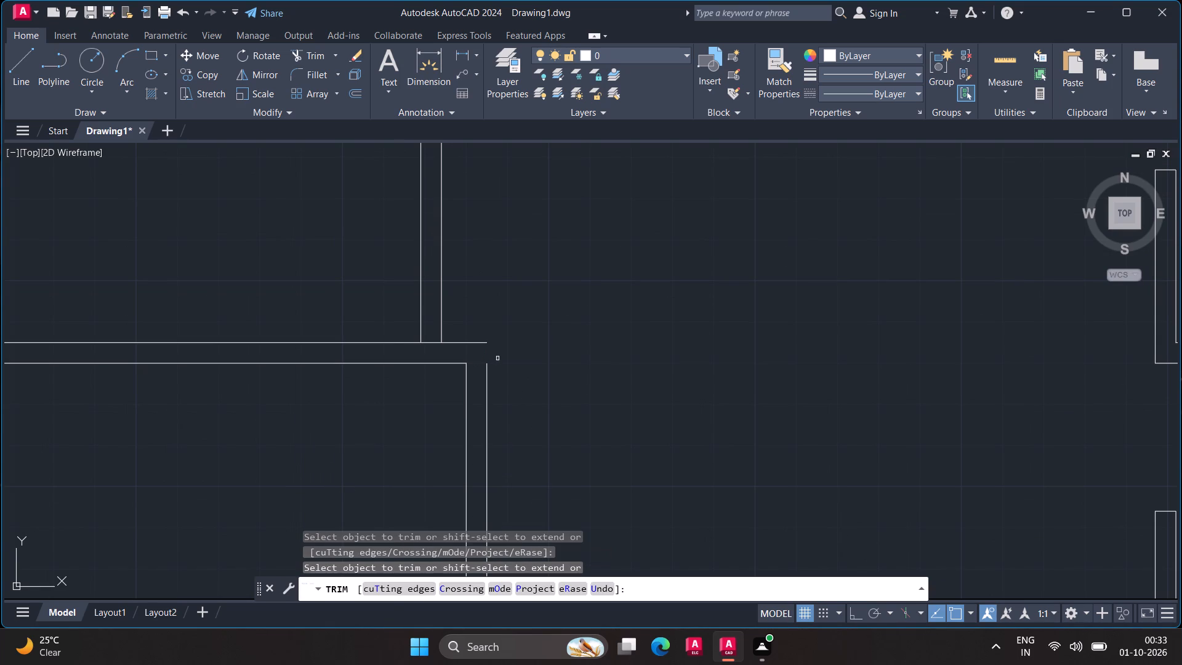
key(Escape)
Fillet the outer horizontal and vertical wall lines at the lower-left room's upper-right corner with radius 0 to form a sharp corner.
text(fil)
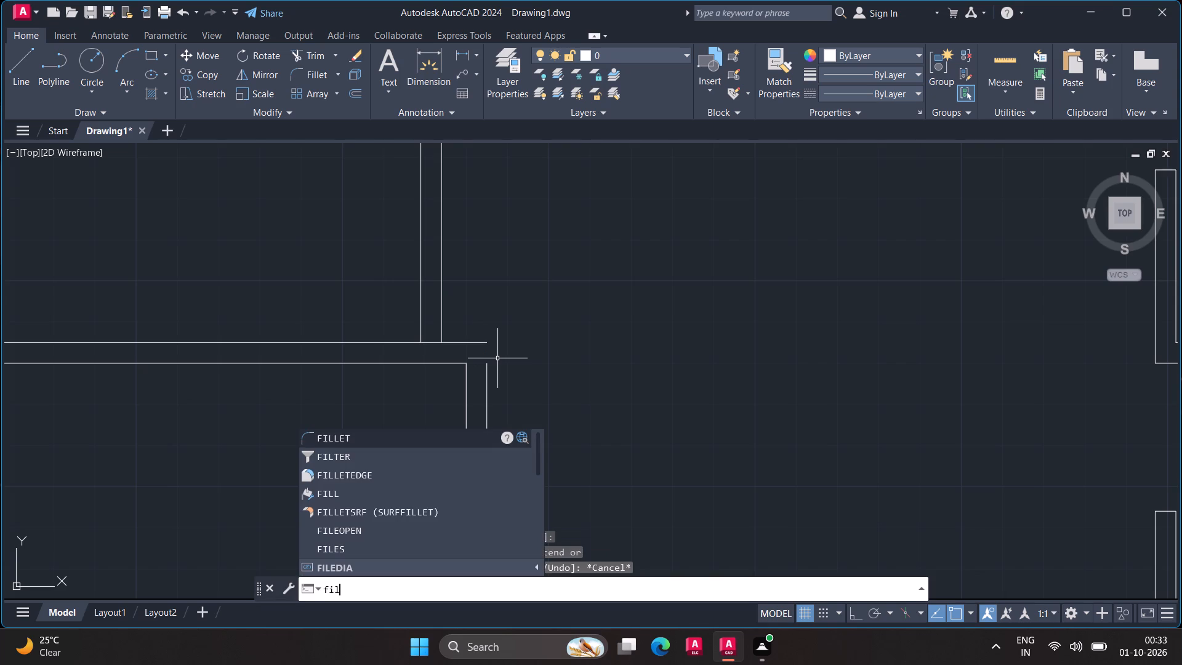
key(Return)
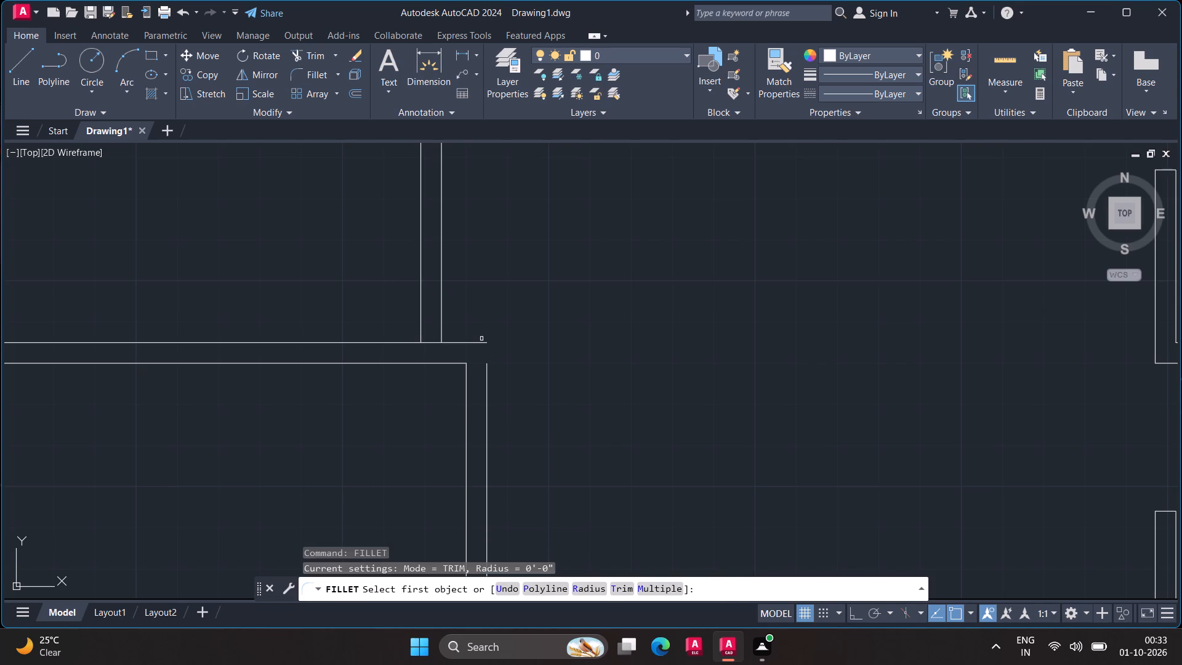
click(480, 341)
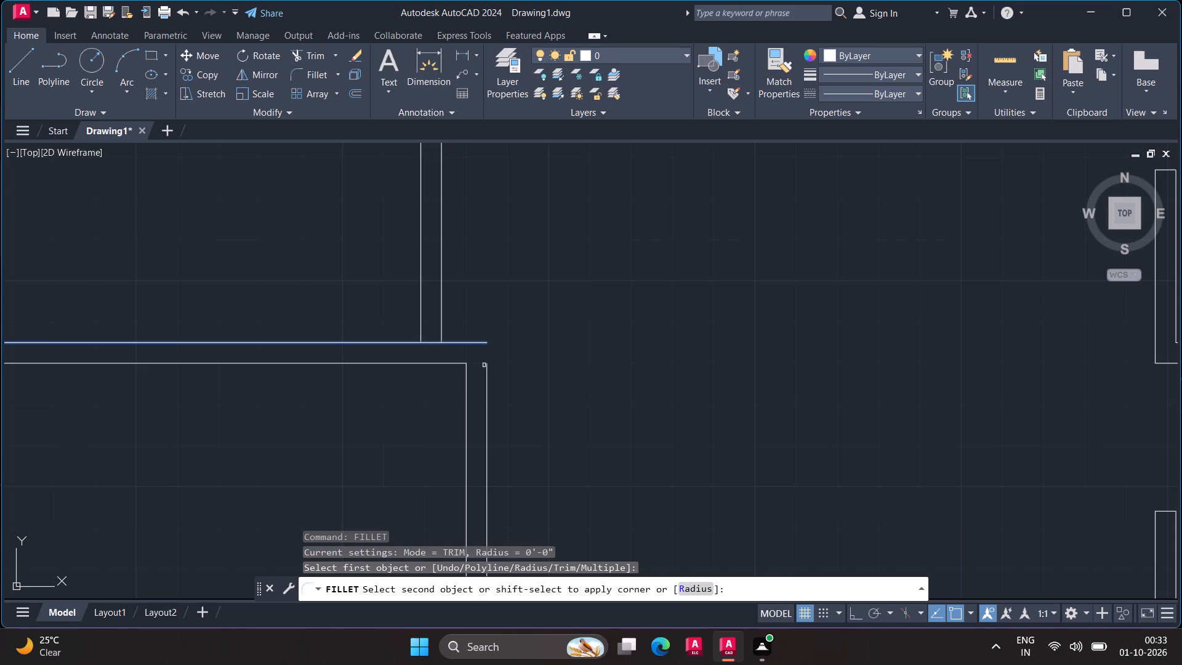
click(484, 371)
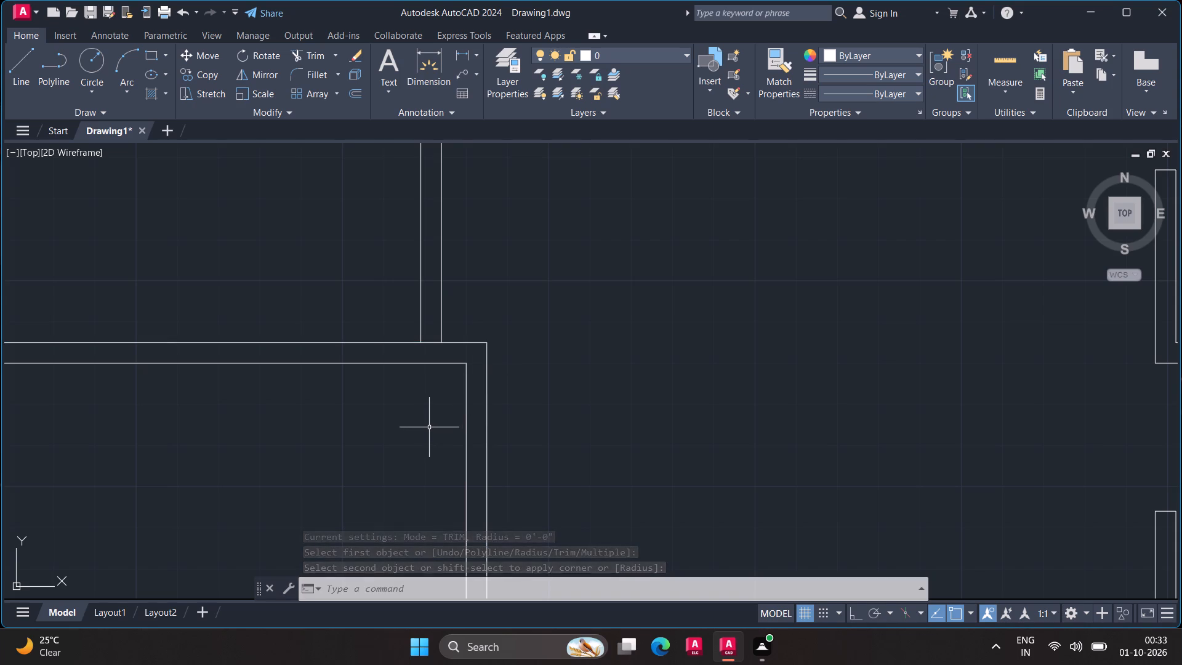
key(Escape)
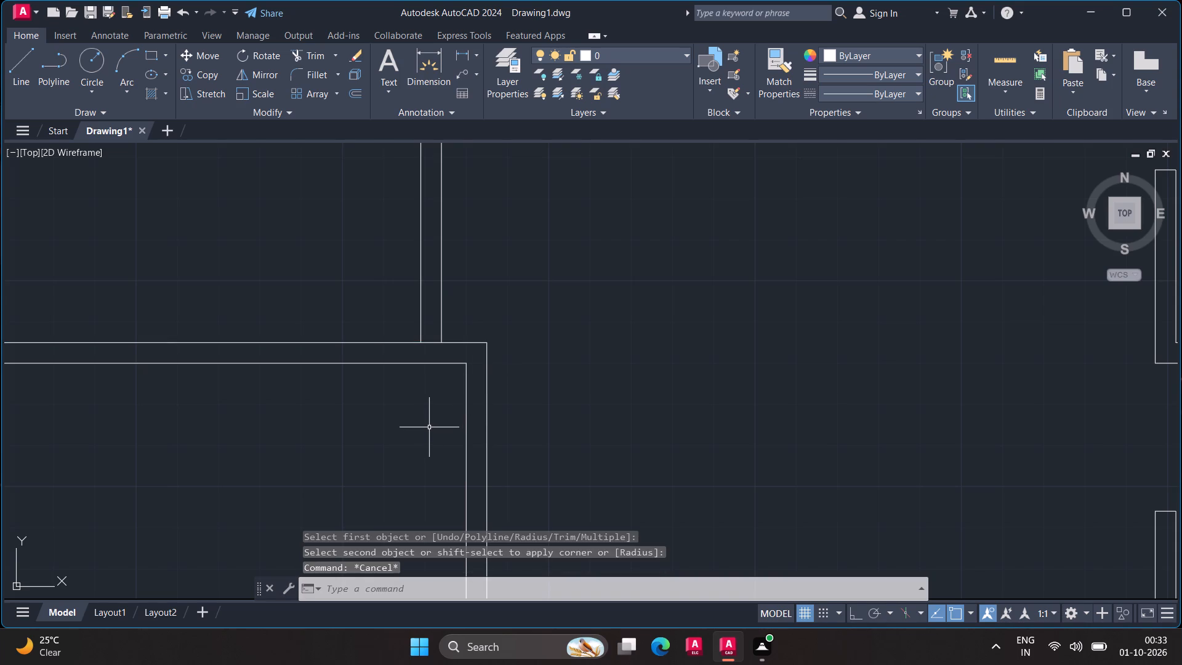
Offset the inner upper wall line of the lower-left room 3' downward.
scroll(422, 426, down, 1)
middle_drag(421, 426, 607, 100)
middle_drag(612, 92, 615, 86)
middle_click(617, 81)
middle_drag(611, 91, 602, 102)
middle_drag(535, 188, 517, 214)
middle_drag(494, 268, 477, 291)
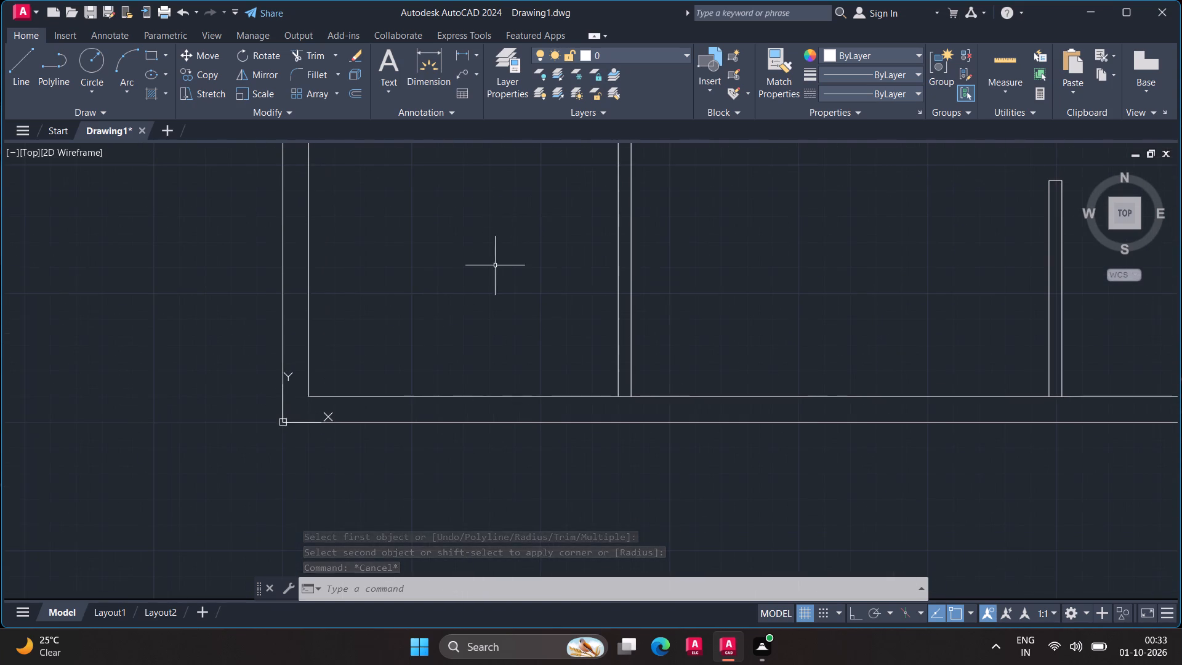
middle_drag(477, 291, 345, 429)
scroll(345, 429, down, 1)
middle_drag(377, 383, 395, 440)
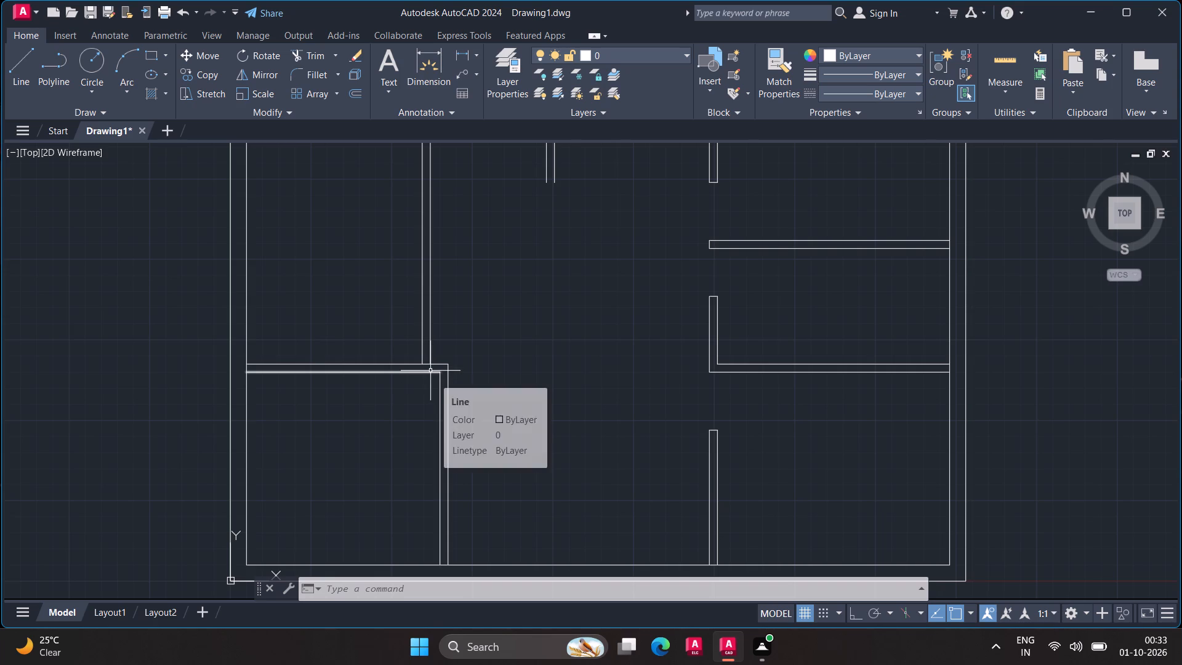
key(o)
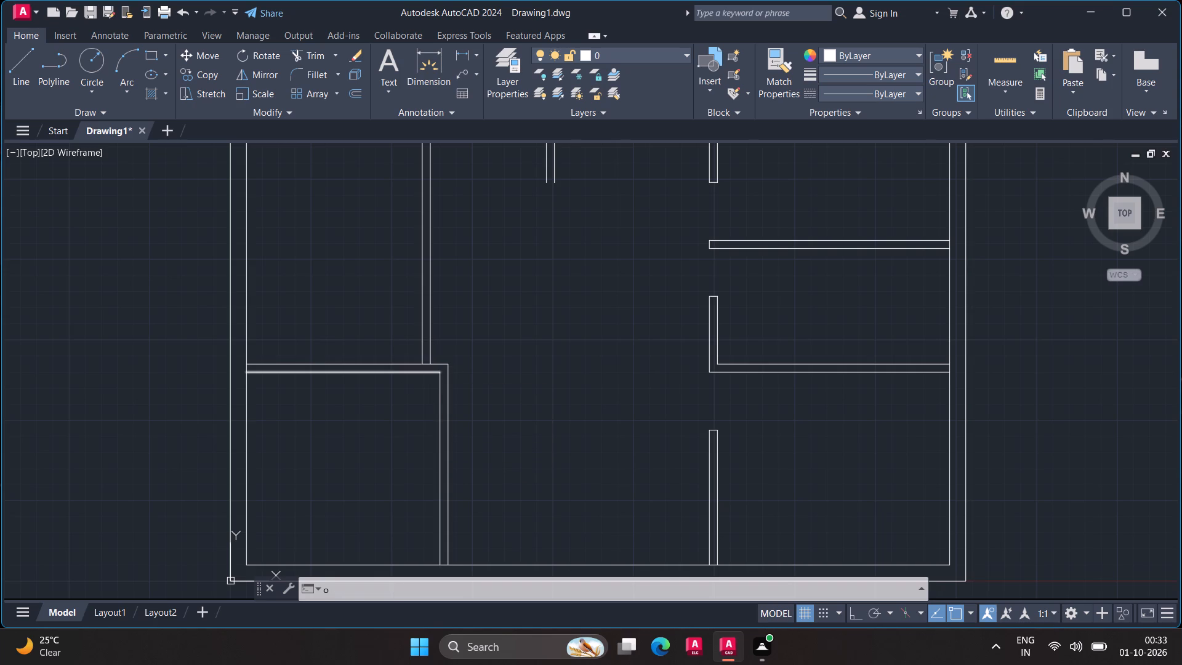
key(Return)
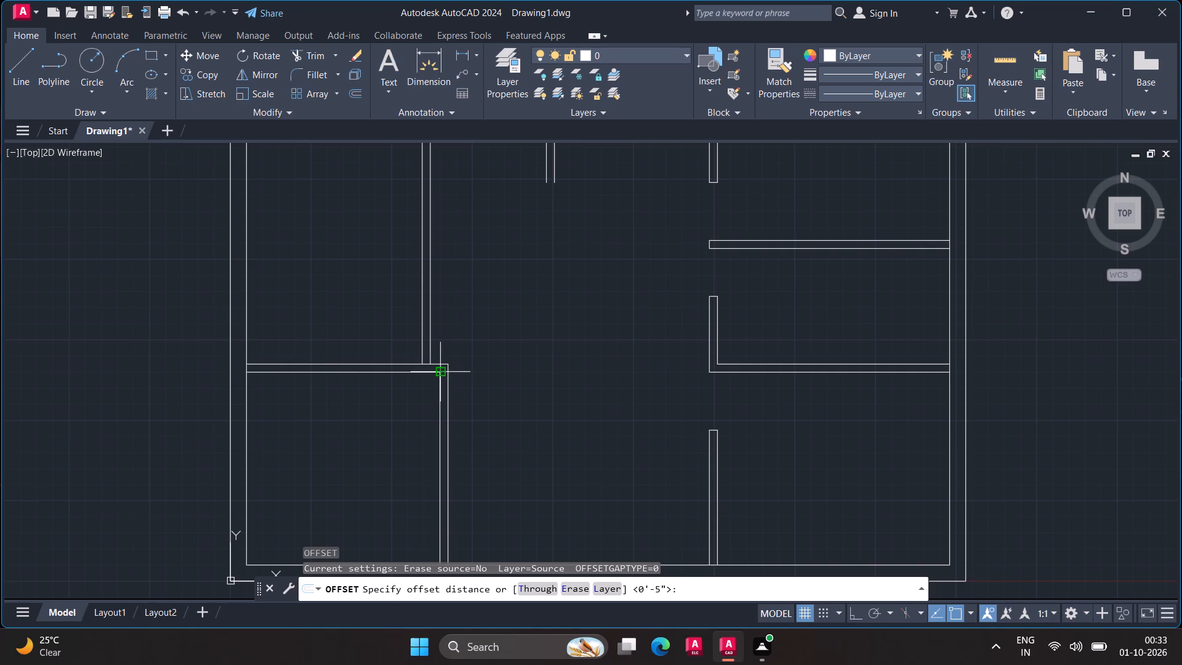
click(439, 371)
key(3)
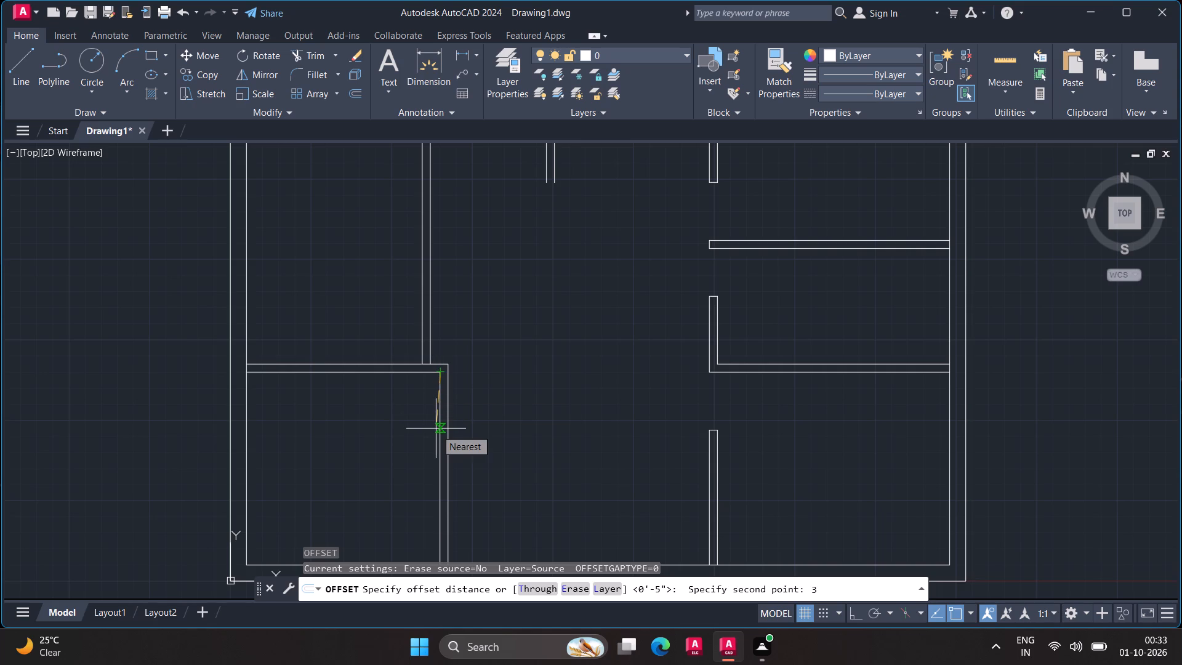
key(apostrophe)
key(Return)
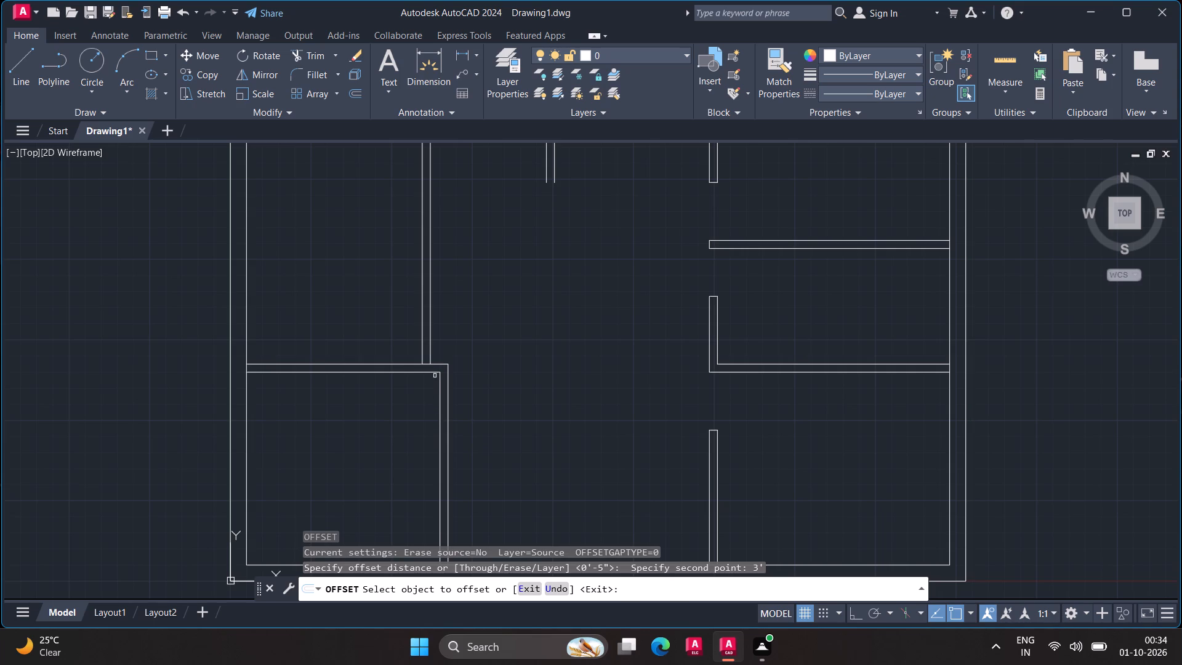
click(434, 373)
click(428, 405)
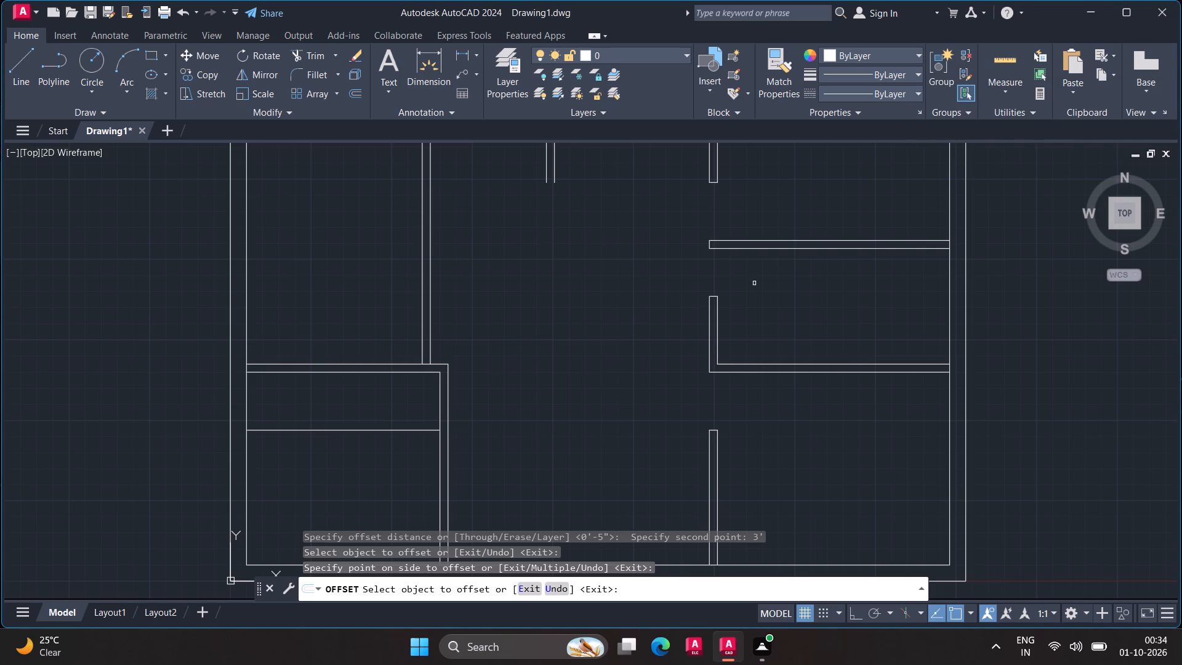
middle_drag(486, 292, 483, 326)
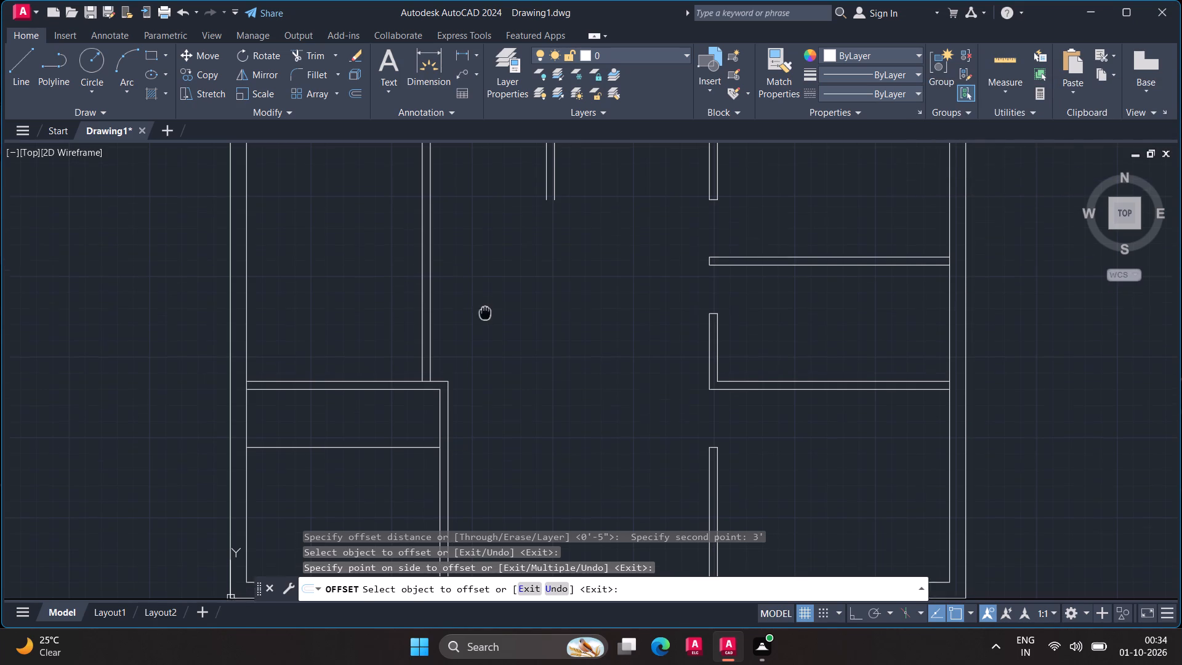
Trim the inner vertical wall line of the lower-left room between its upper wall and the line offset 3' below it.
middle_drag(483, 326, 467, 385)
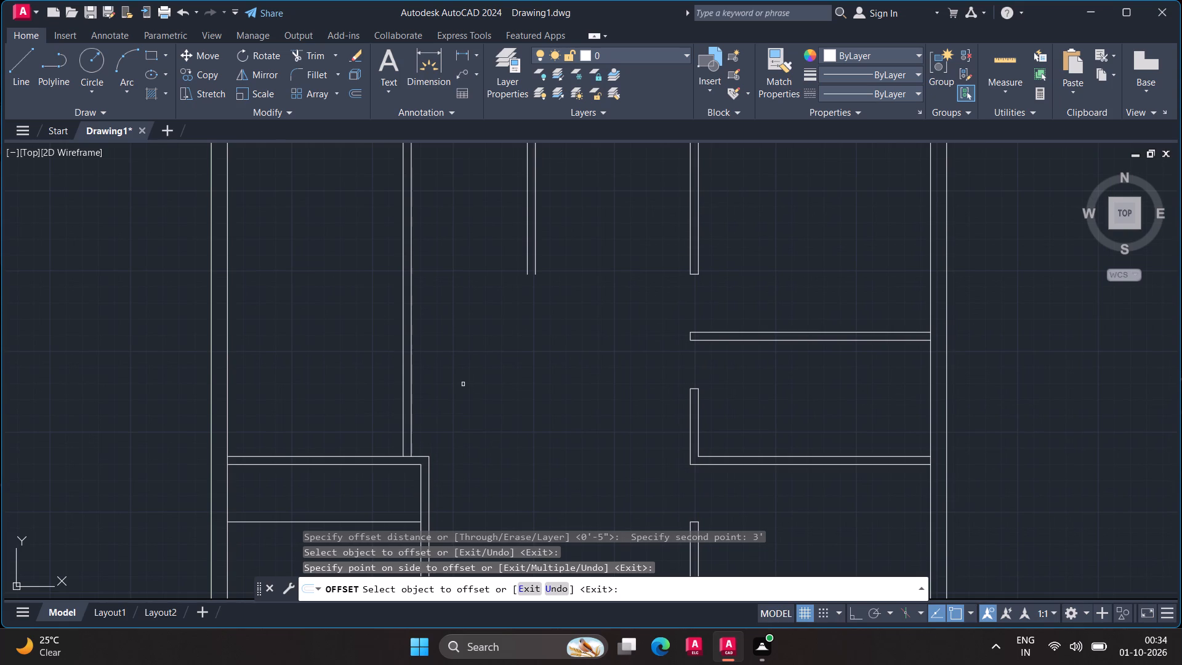
middle_drag(505, 399, 509, 390)
middle_drag(522, 365, 528, 355)
middle_drag(532, 346, 545, 313)
key(Escape)
text(tr)
key(Return)
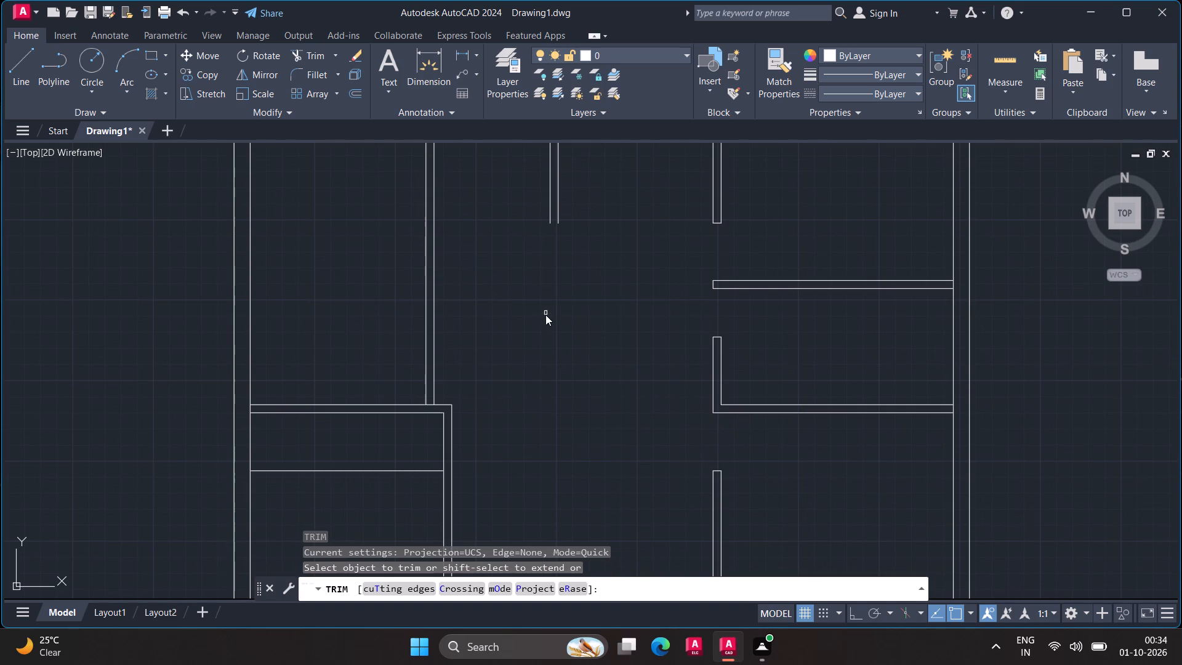
click(444, 439)
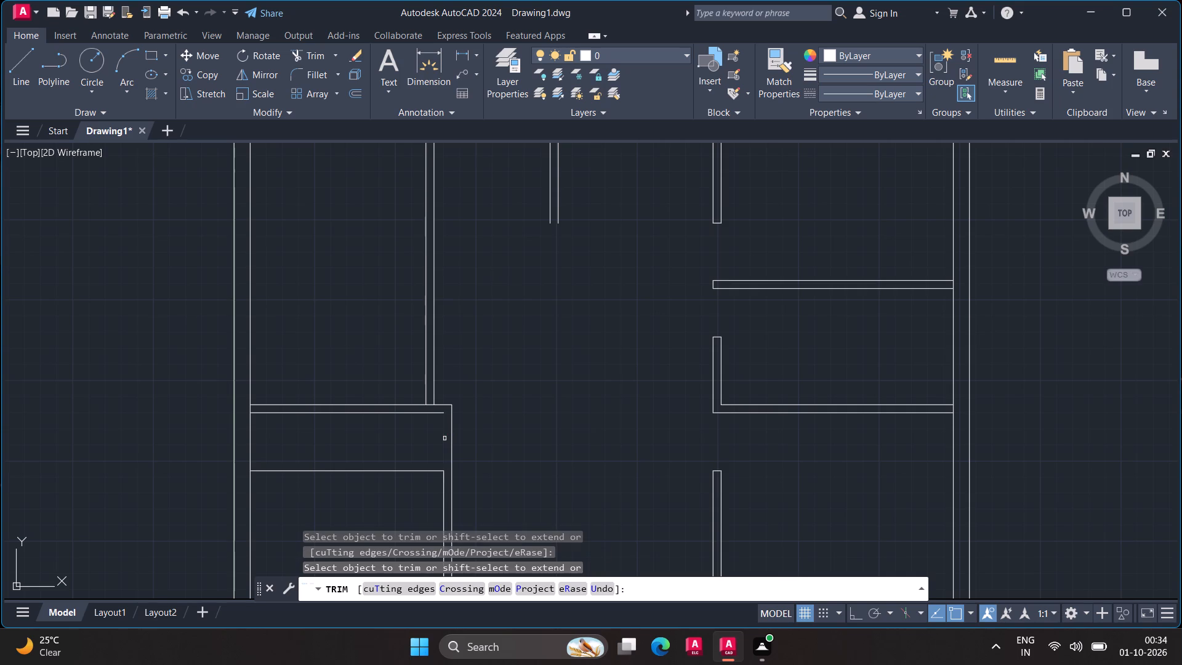
Extend the lower line of the lower-left room's upper wall to the outer vertical wall line.
key(Escape)
text(ex)
key(Return)
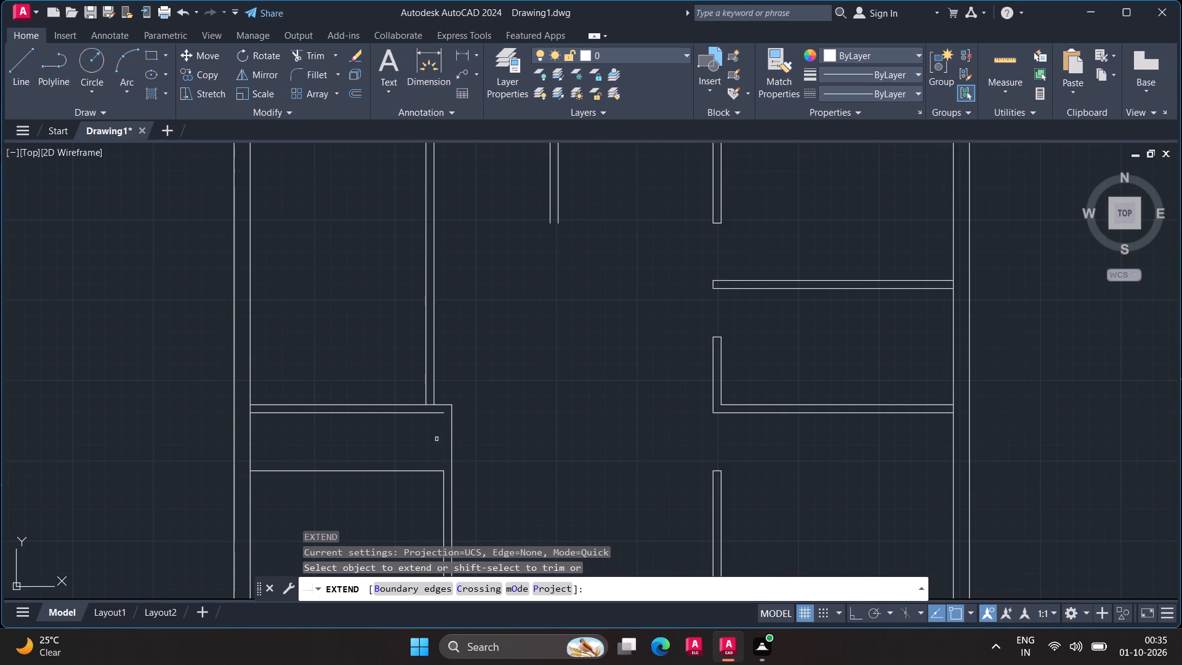
click(429, 414)
key(Escape)
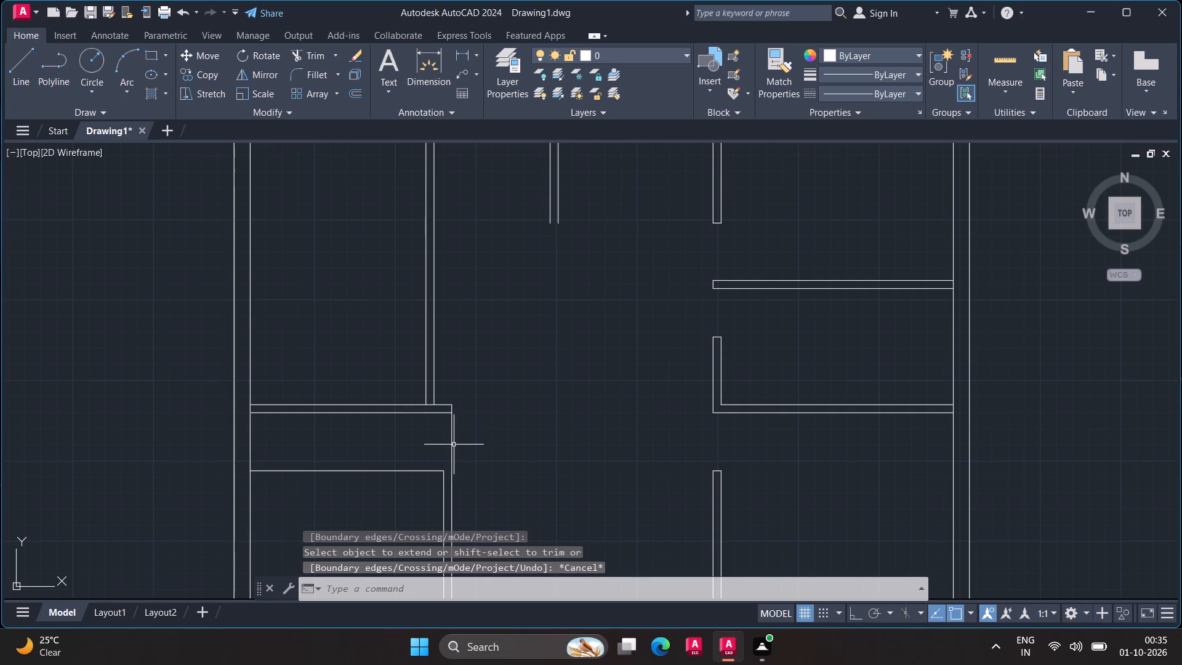
Trim away the outer vertical wall line of the lower-left room below its upper wall.
text(tr)
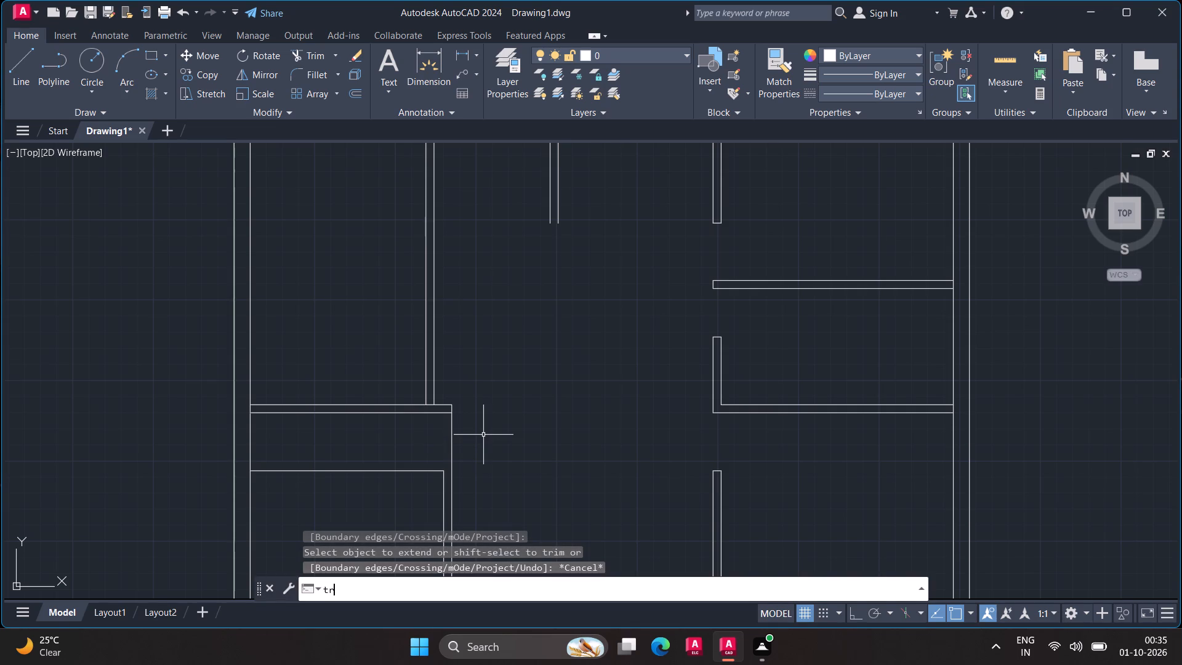
key(Return)
drag(459, 434, 420, 445)
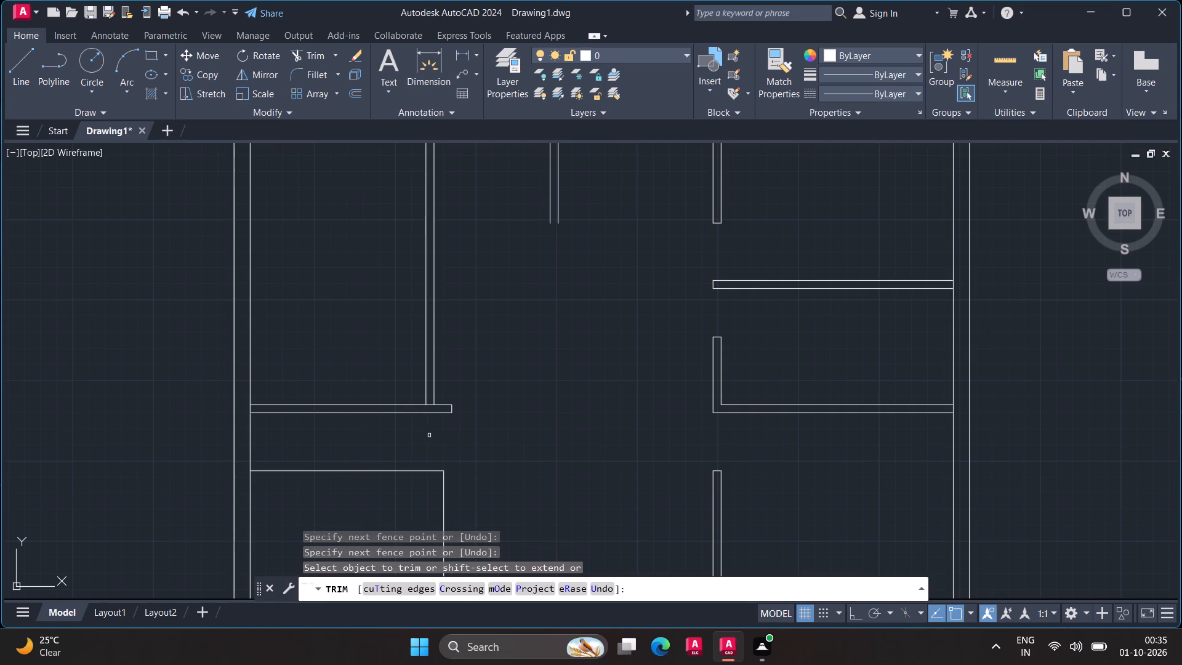
Remove the horizontal line that marks the 3' door opening across the lower-left room.
scroll(466, 441, down, 1)
middle_drag(467, 442, 481, 390)
middle_click(482, 389)
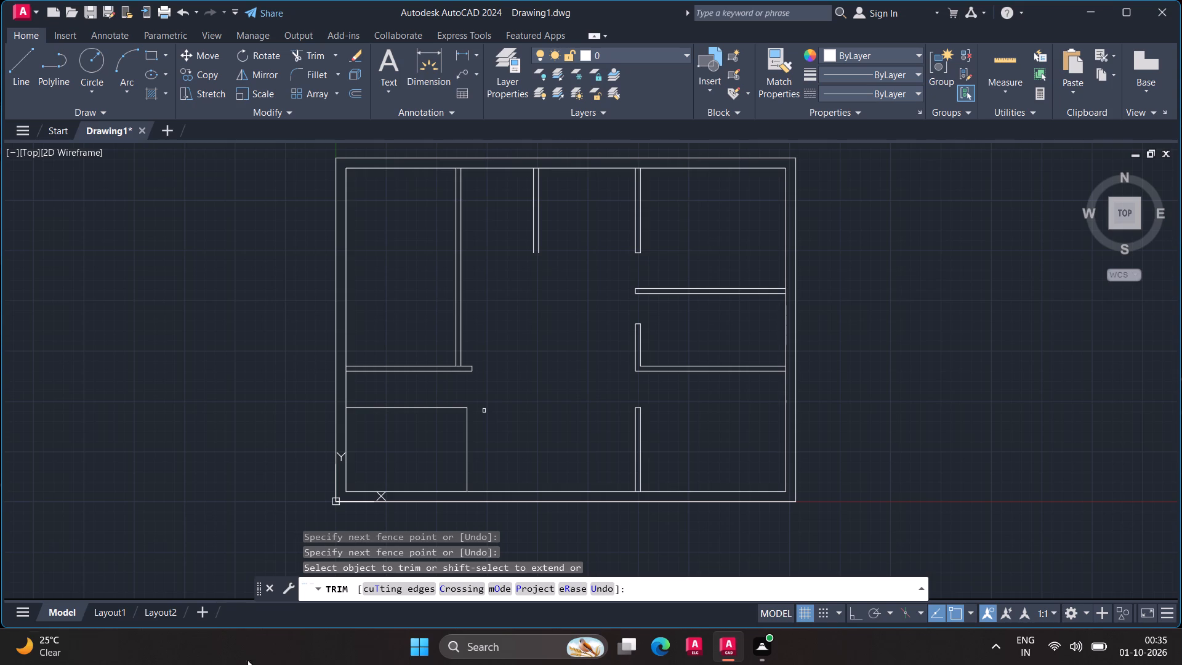
click(406, 409)
key(Escape)
key(Escape)
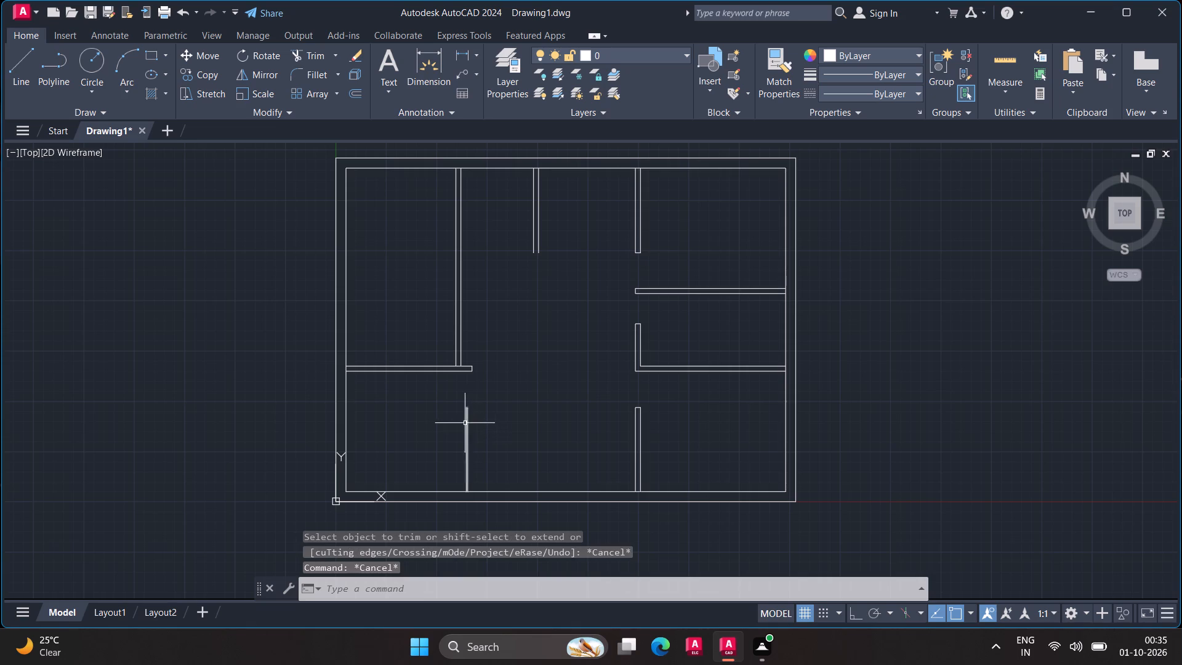
Offset the lower-left room's remaining vertical wall line 5" towards the plan's centre to rebuild the partition thickness.
click(467, 414)
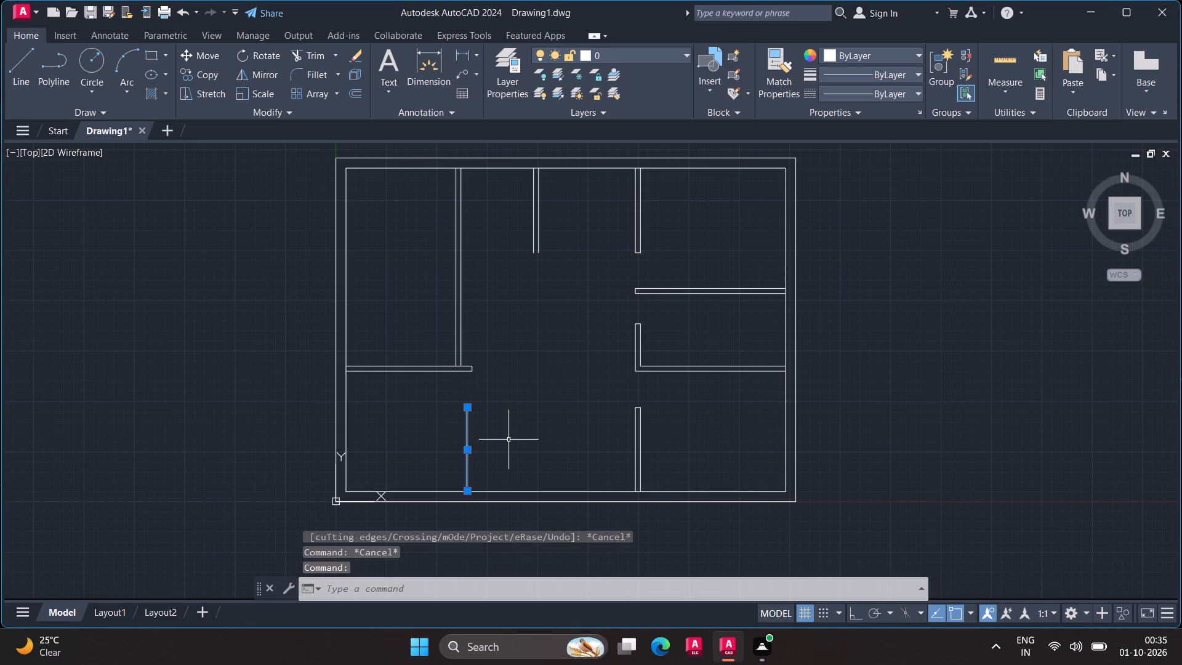
key(o)
key(Return)
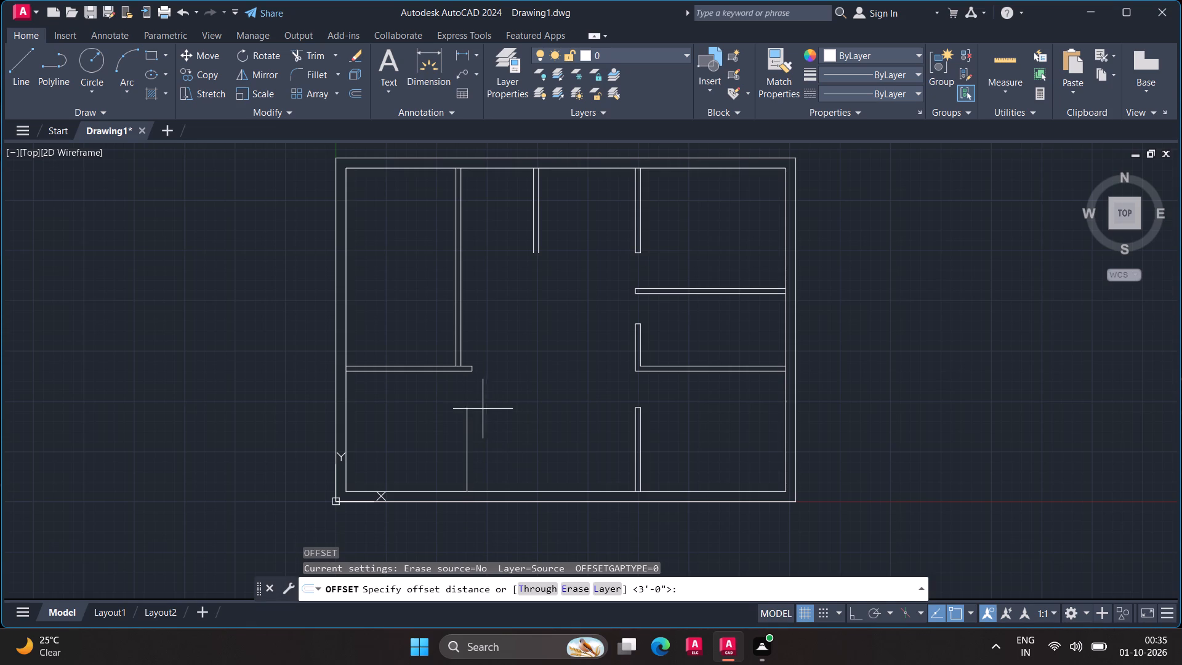
click(469, 408)
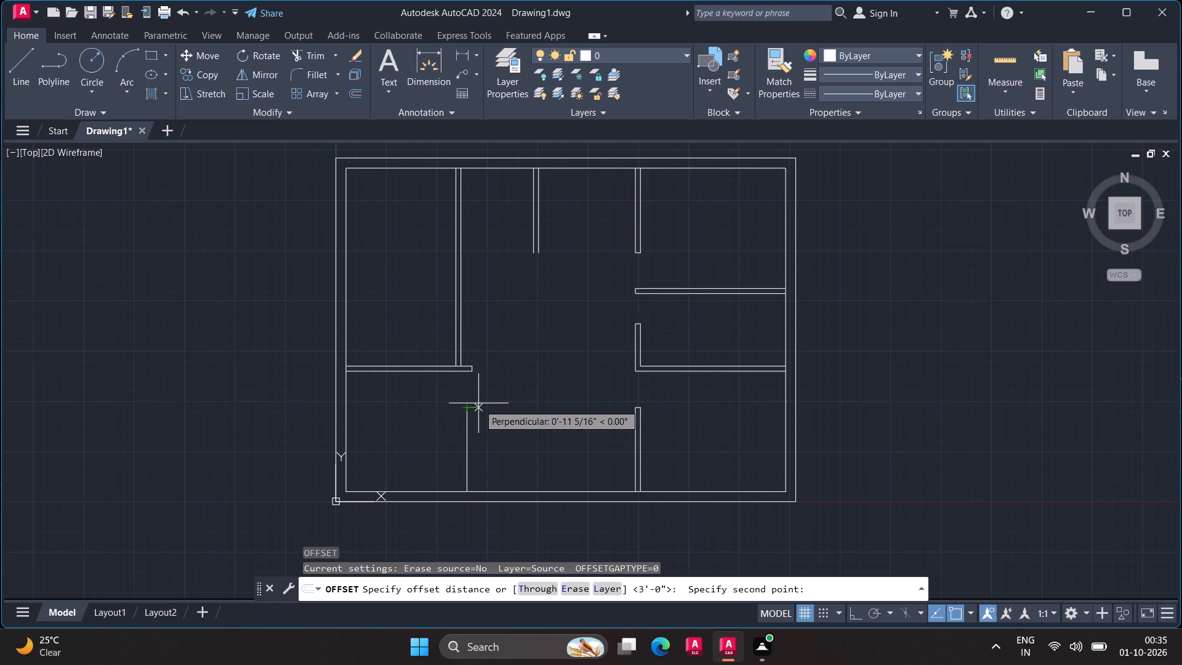
key(5)
key(shift+quotedbl)
key(Return)
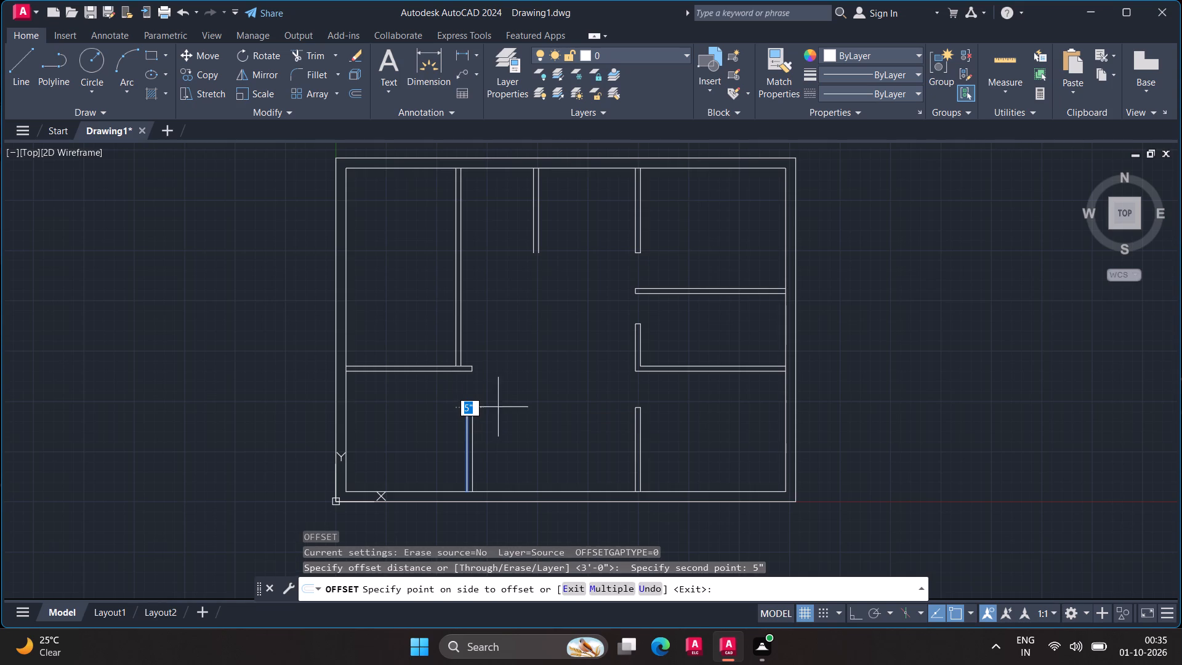
click(504, 408)
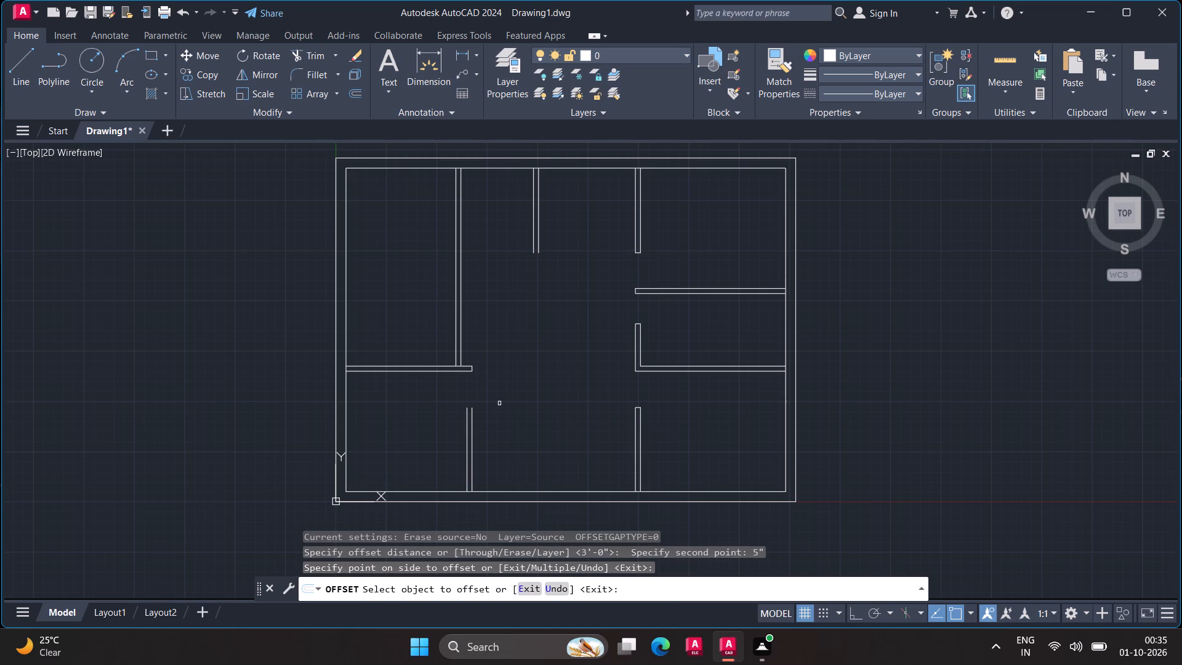
scroll(499, 405, up, 4)
middle_drag(496, 405, 788, 214)
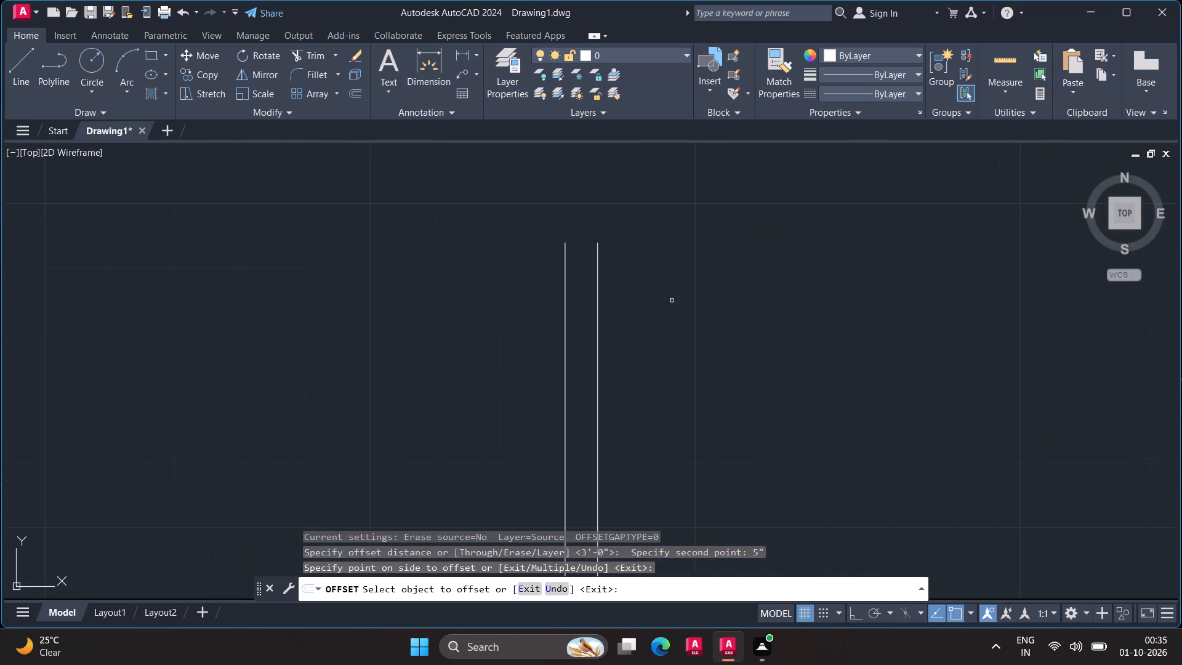
right_click(551, 368)
click(557, 371)
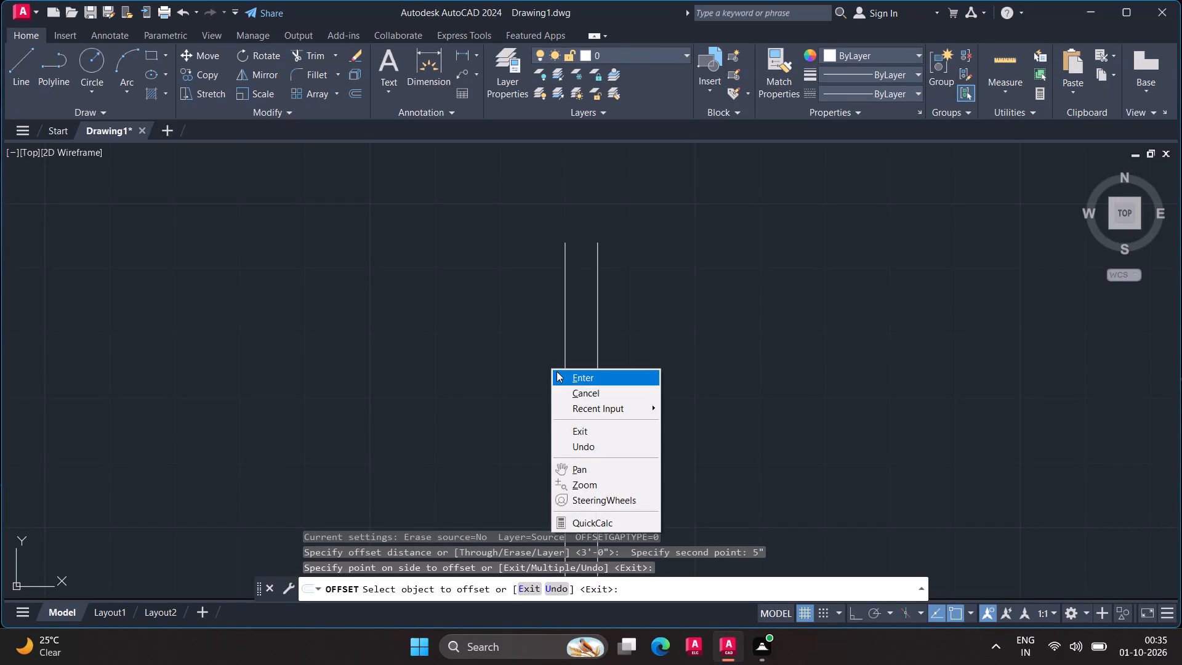
With Ortho on, draw a line closing the open upper end of the lower-left room's vertical partition.
key(l)
key(Return)
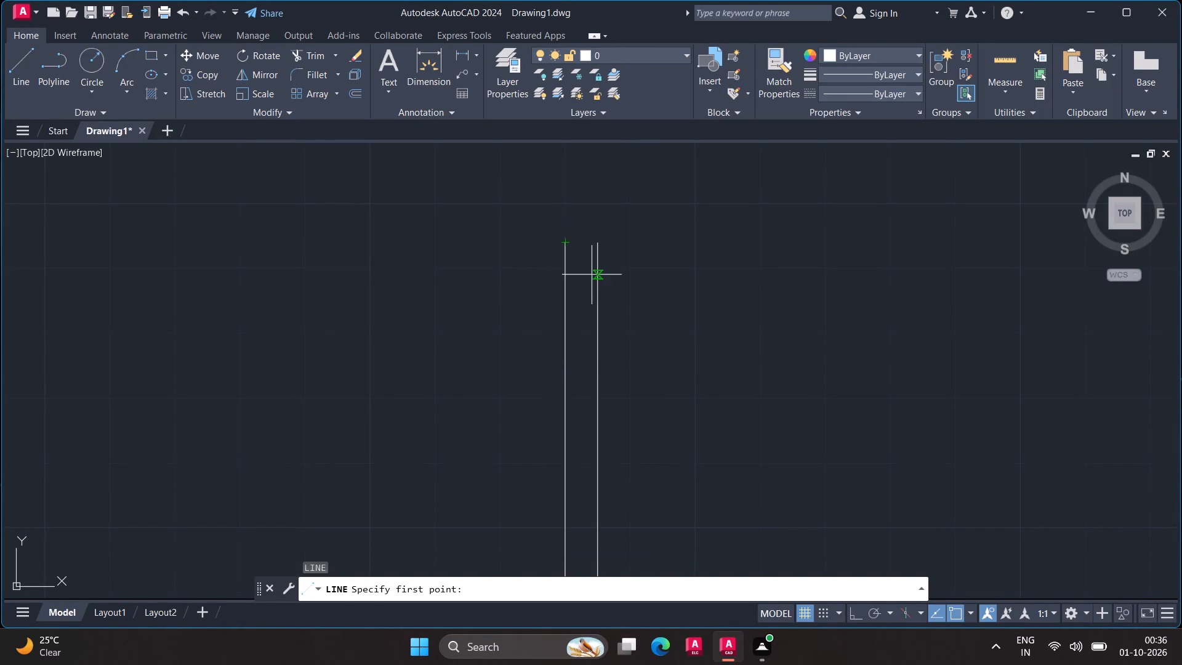
click(853, 609)
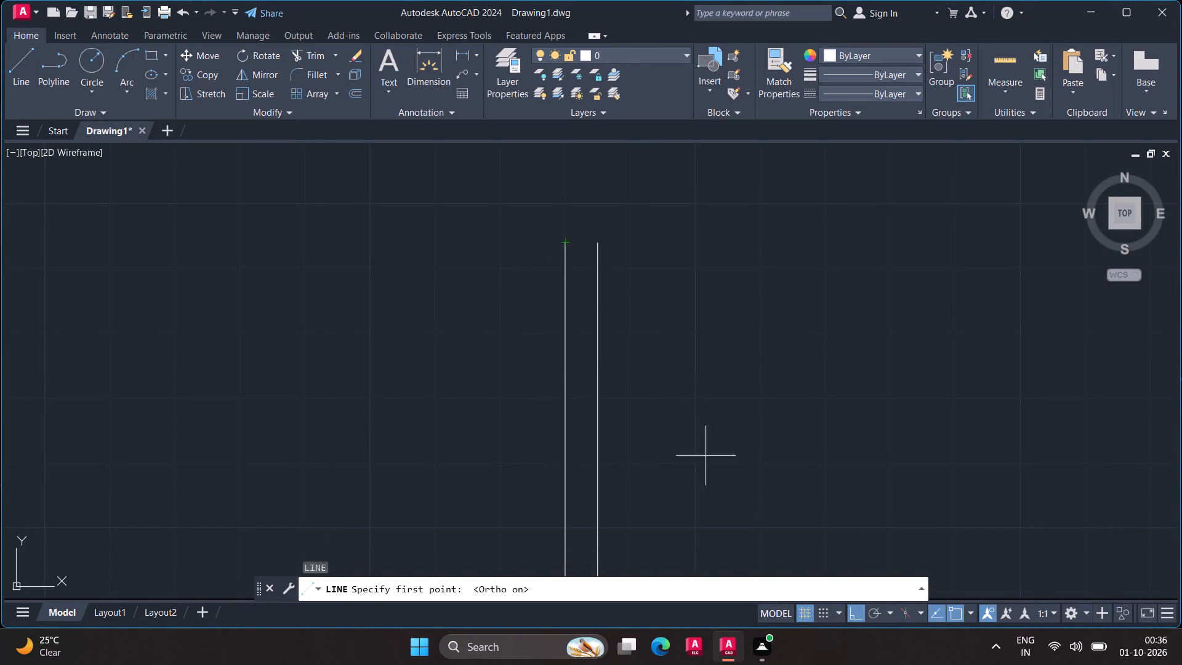
click(566, 243)
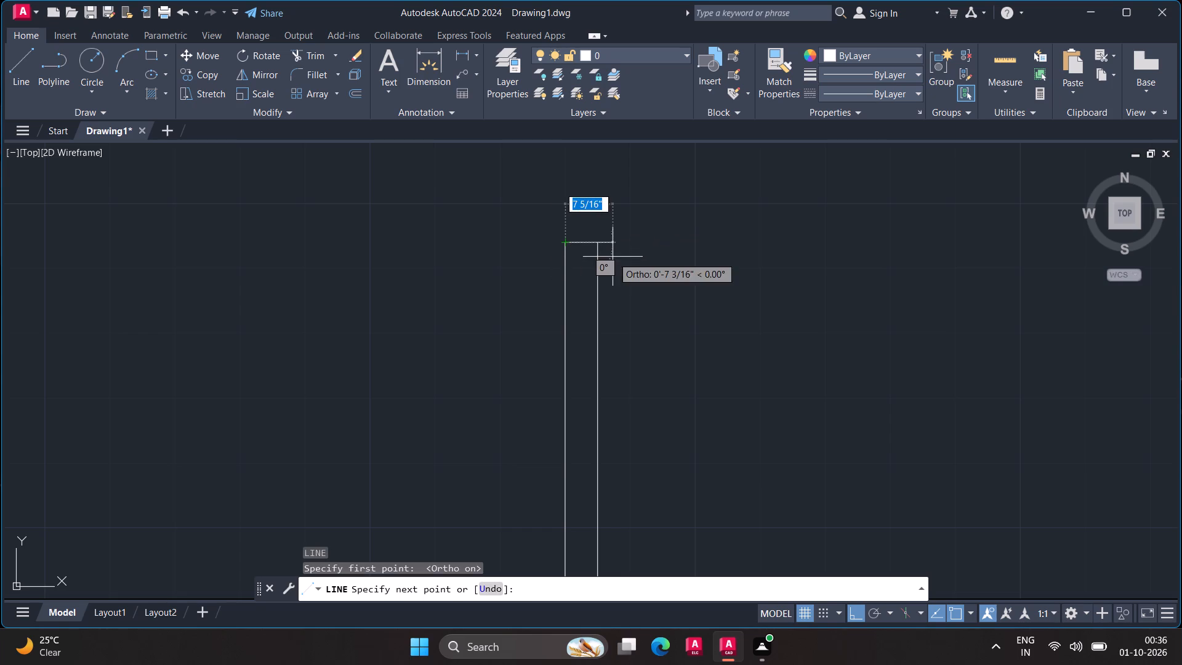
click(597, 243)
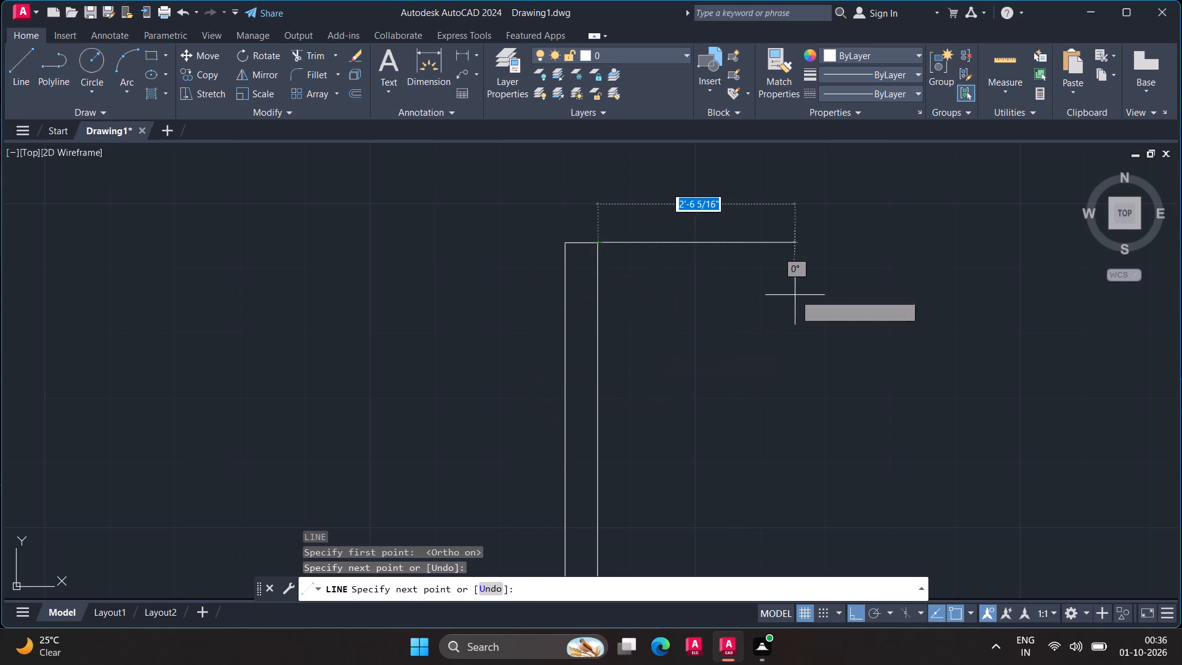
right_click(784, 298)
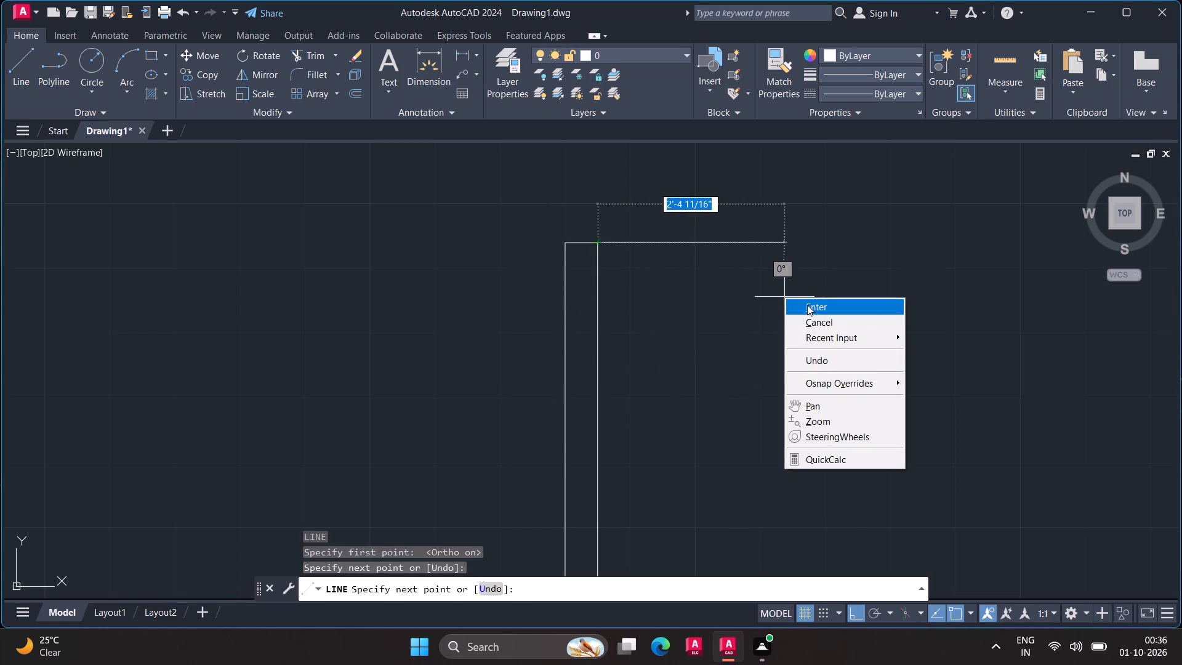
click(807, 305)
Draw a line closing the open lower end of the short middle partition hanging from the plan's upper wall.
scroll(673, 354, up, 1)
scroll(673, 354, down, 2)
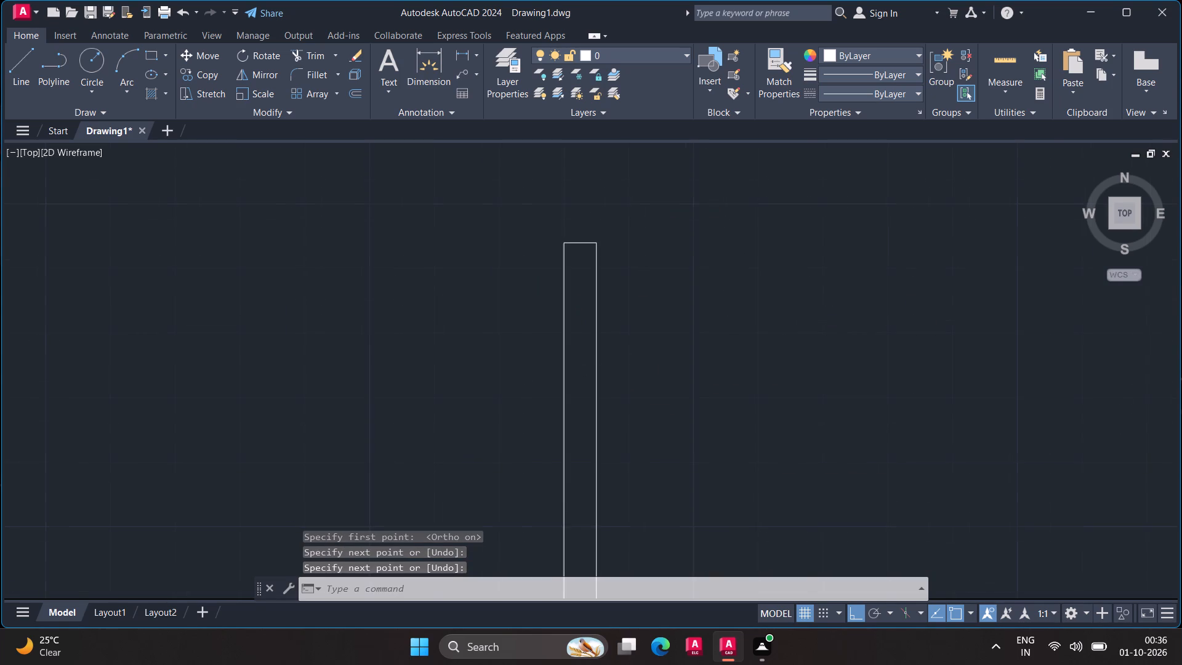
scroll(673, 353, down, 1)
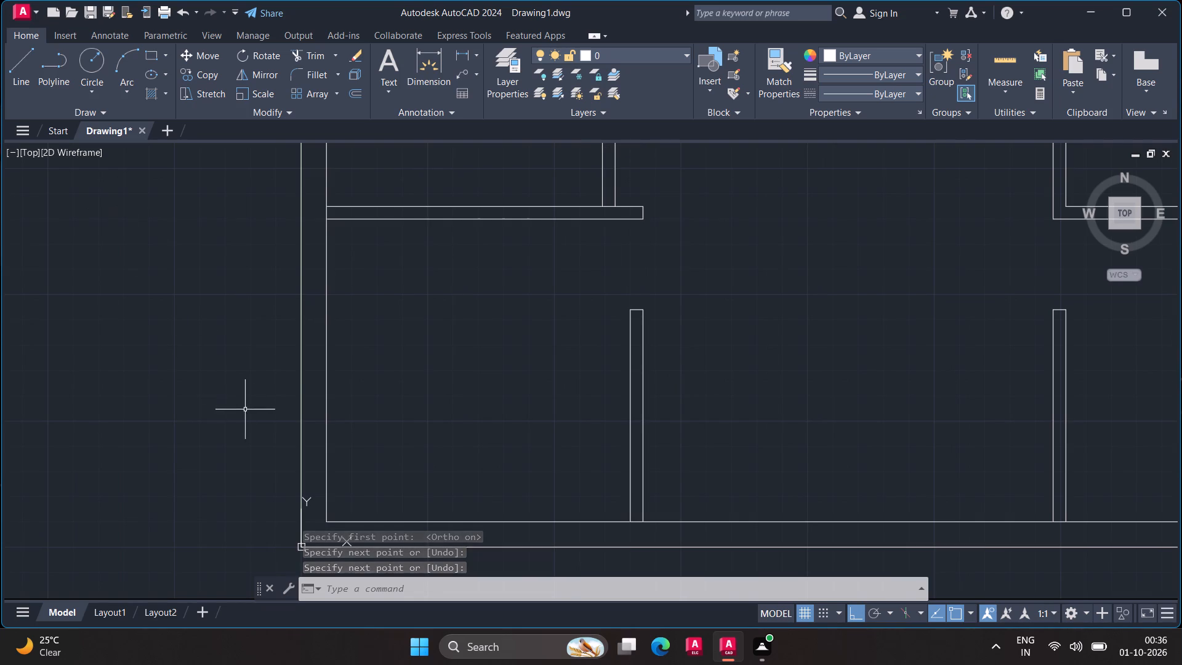
middle_drag(435, 355, 361, 646)
middle_click(361, 647)
scroll(363, 643, down, 1)
middle_drag(555, 397, 544, 611)
middle_click(544, 616)
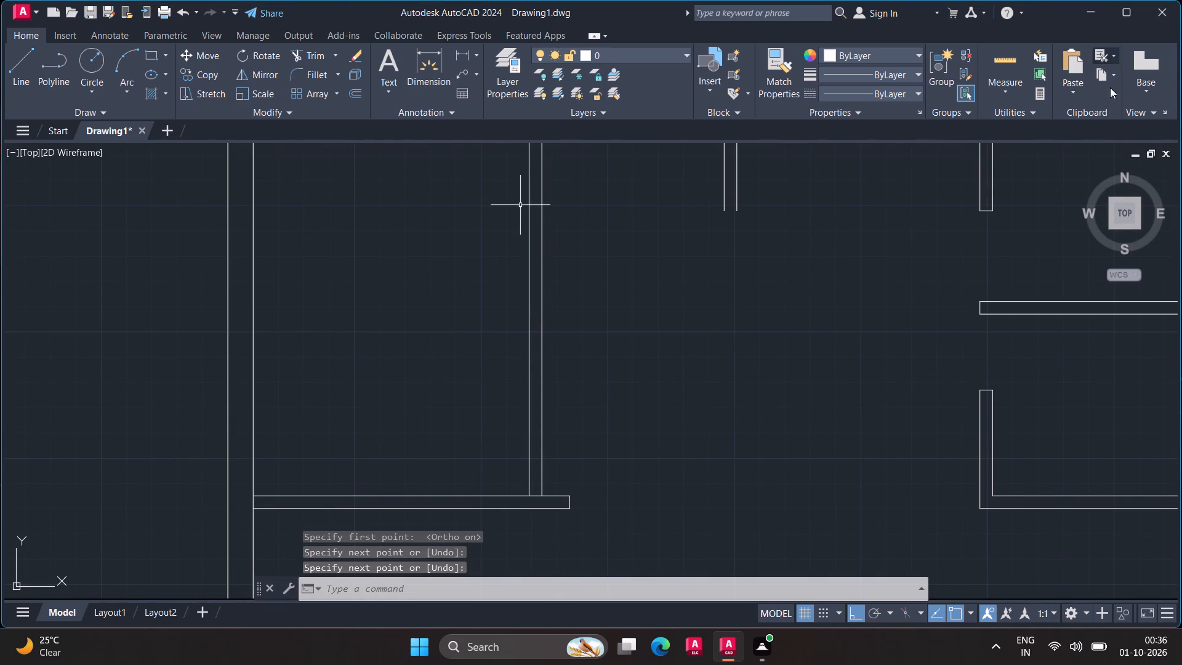
drag(733, 294, 728, 345)
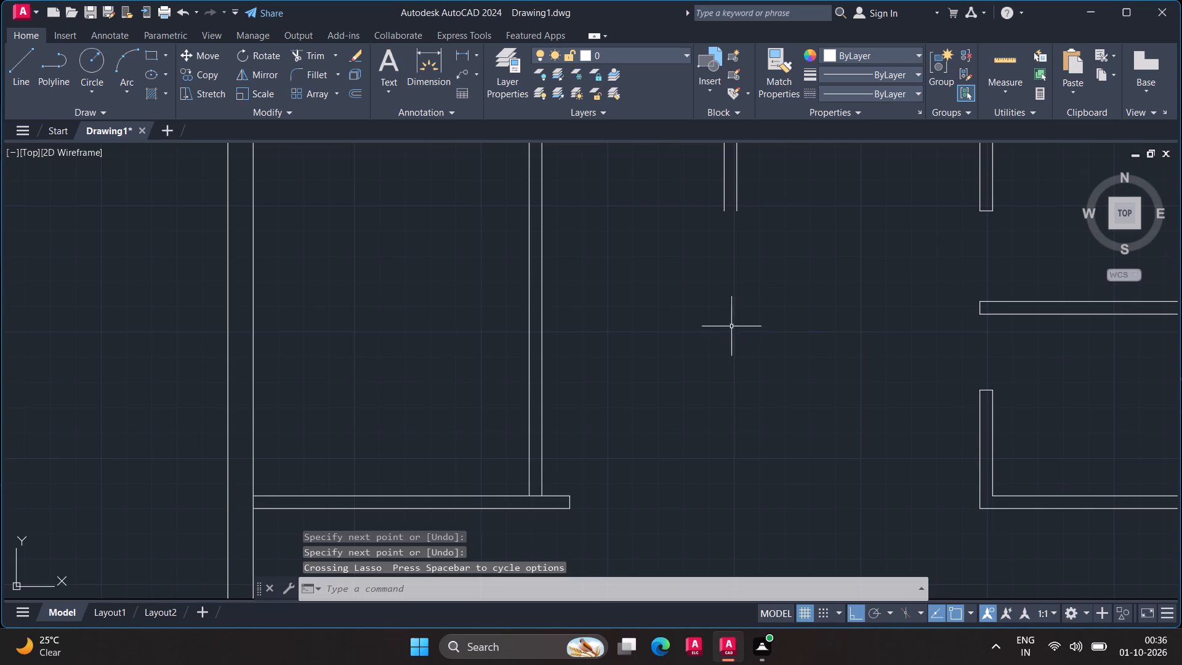
middle_click(733, 502)
middle_drag(720, 417, 743, 554)
middle_drag(744, 558, 739, 584)
middle_drag(737, 588, 731, 596)
scroll(731, 596, up, 1)
scroll(702, 499, down, 1)
middle_drag(697, 488, 687, 584)
middle_drag(689, 512, 693, 394)
middle_drag(698, 313, 698, 308)
middle_click(698, 308)
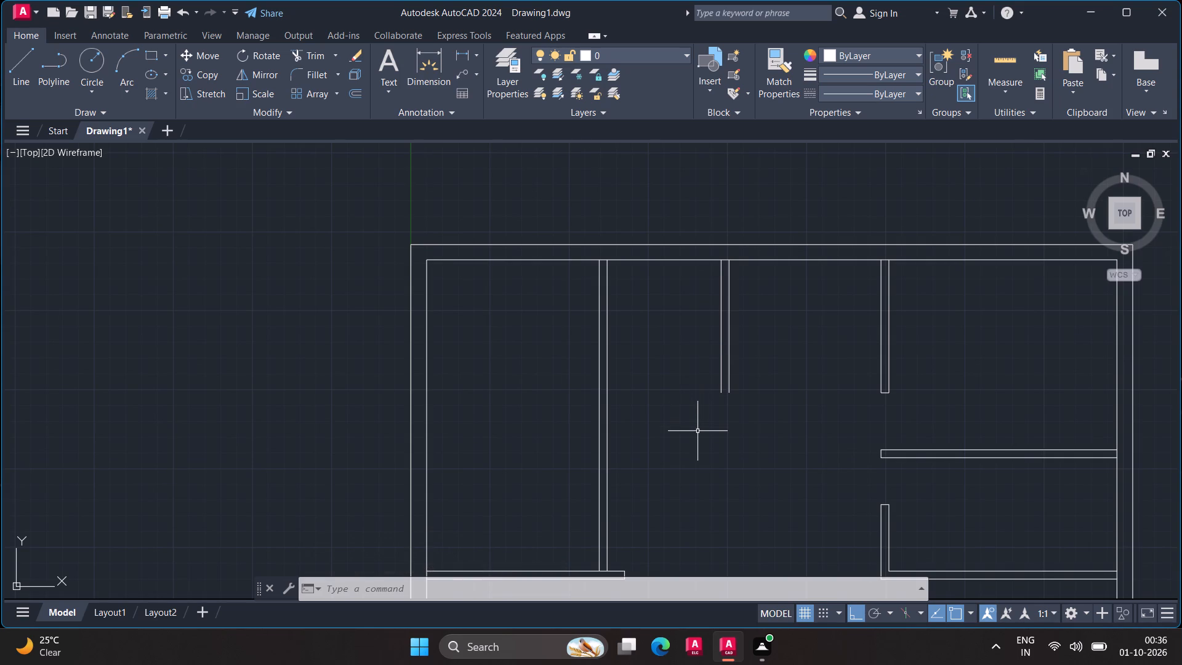
key(space)
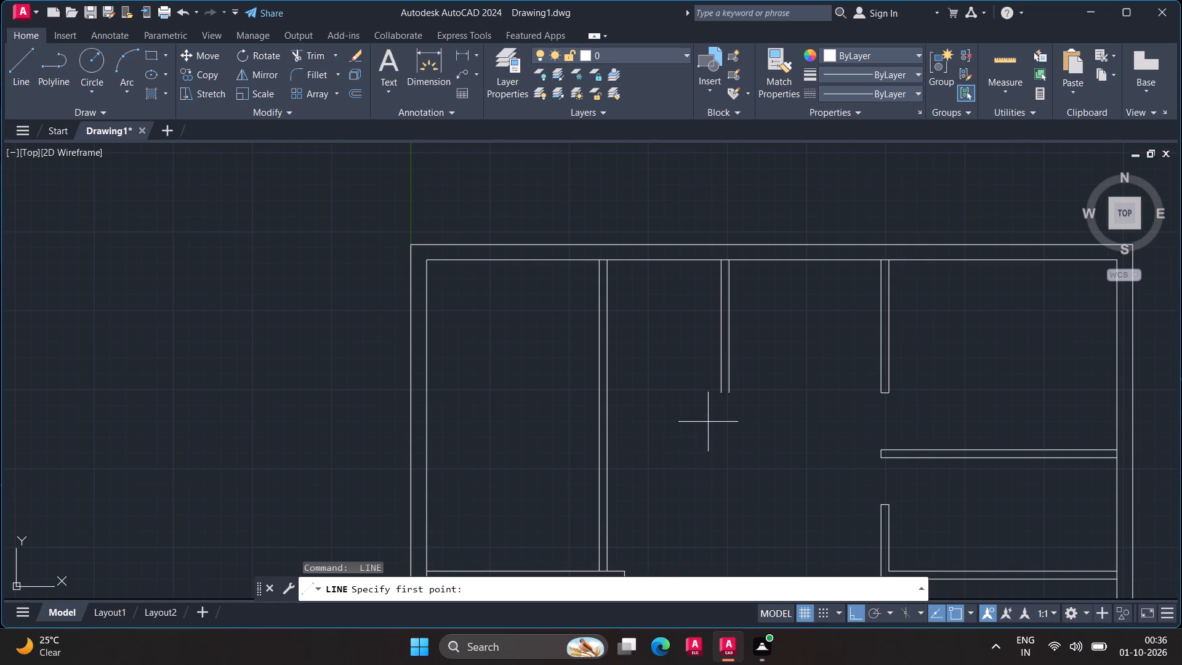
click(719, 393)
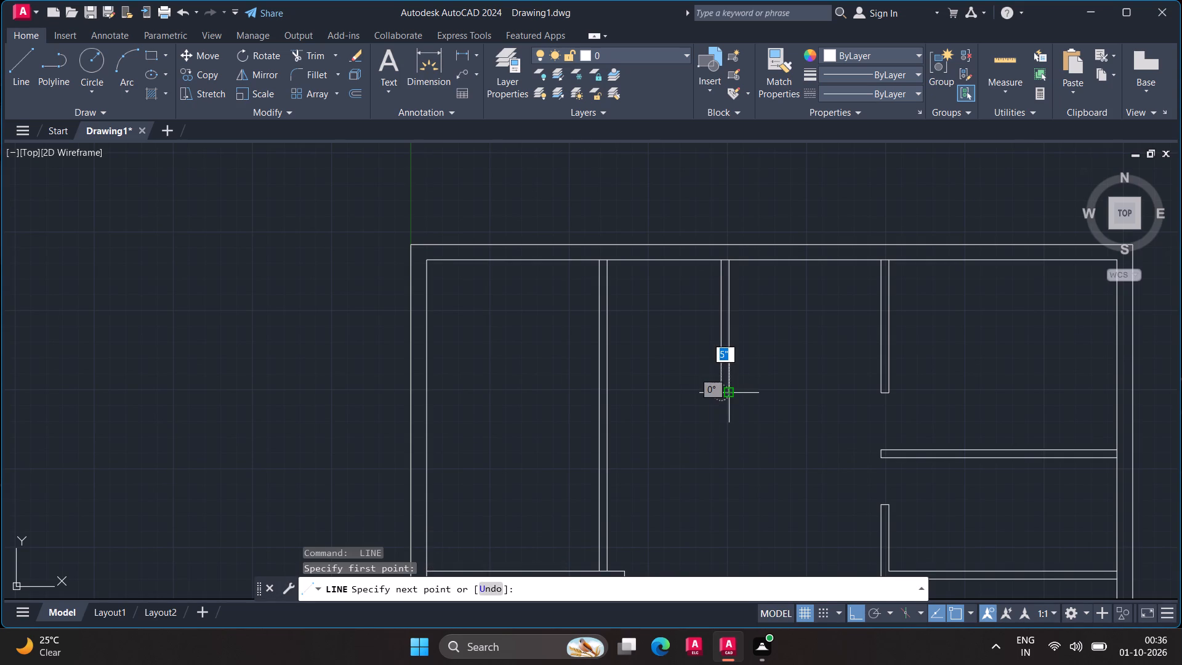
click(728, 392)
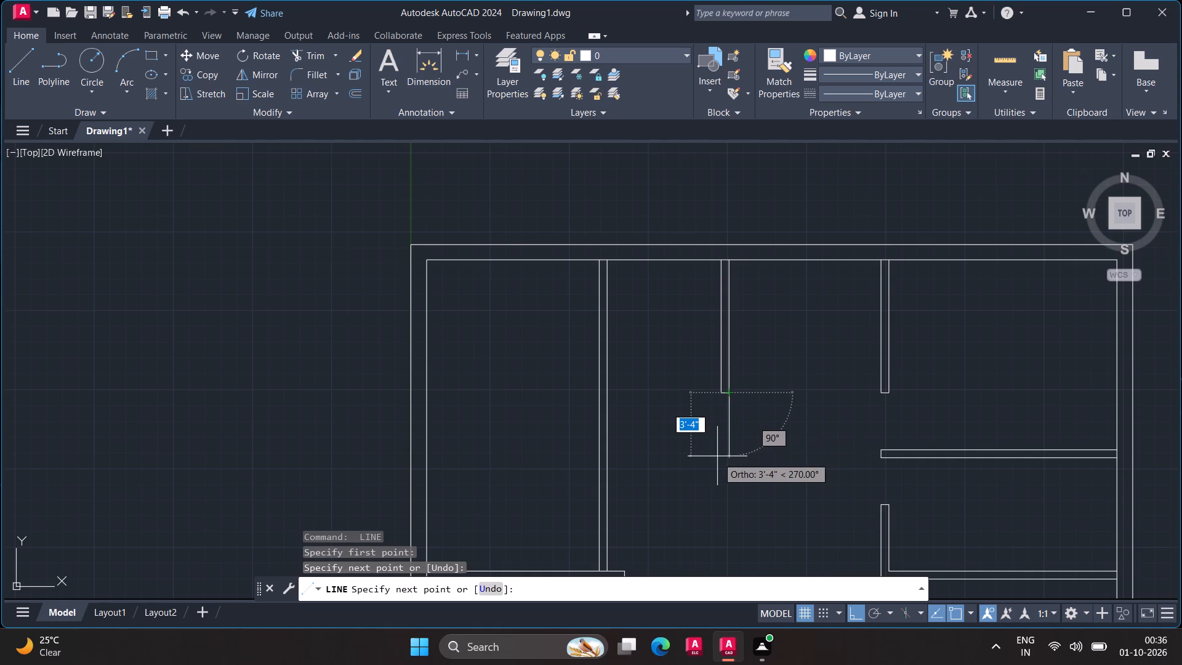
key(Escape)
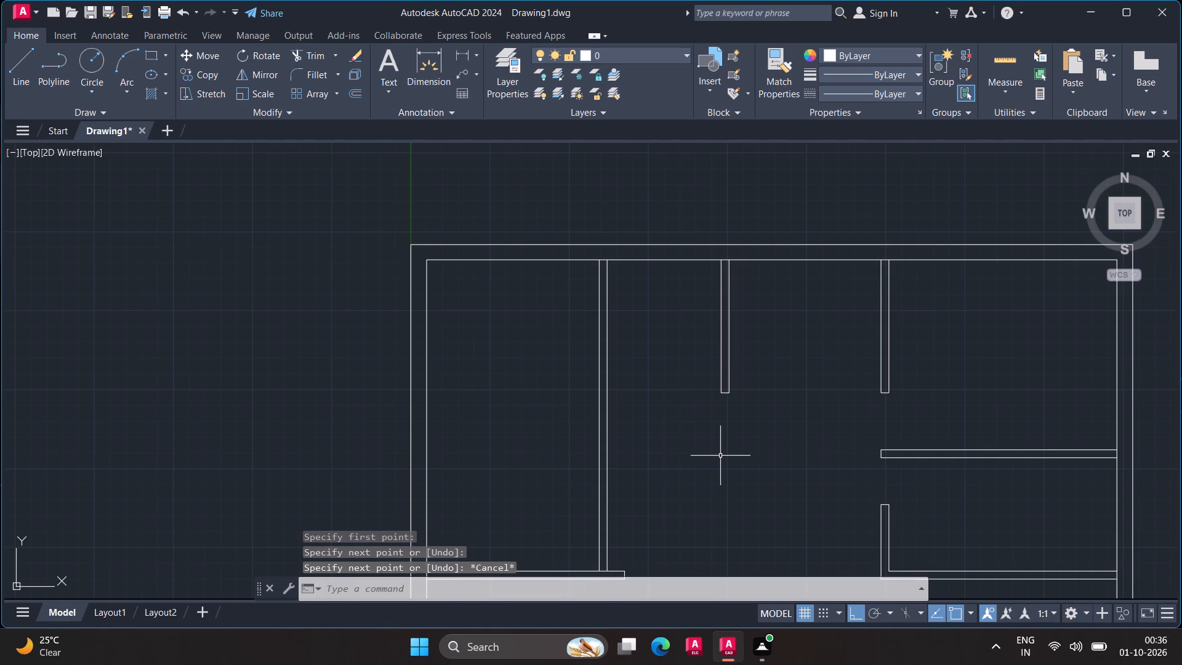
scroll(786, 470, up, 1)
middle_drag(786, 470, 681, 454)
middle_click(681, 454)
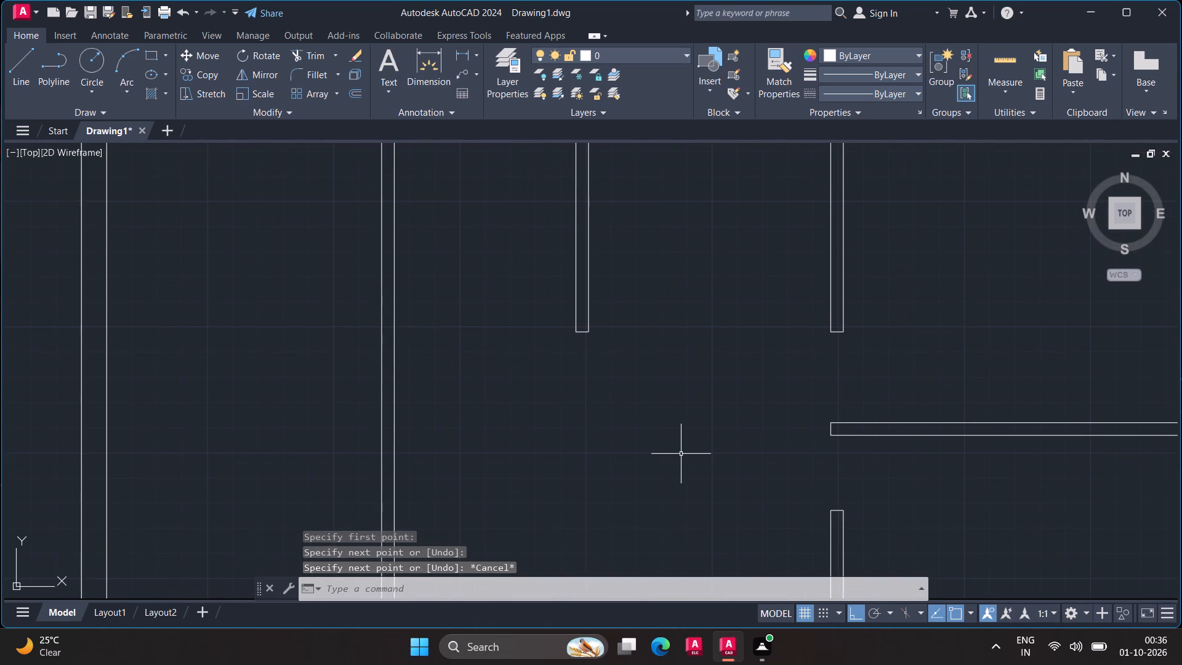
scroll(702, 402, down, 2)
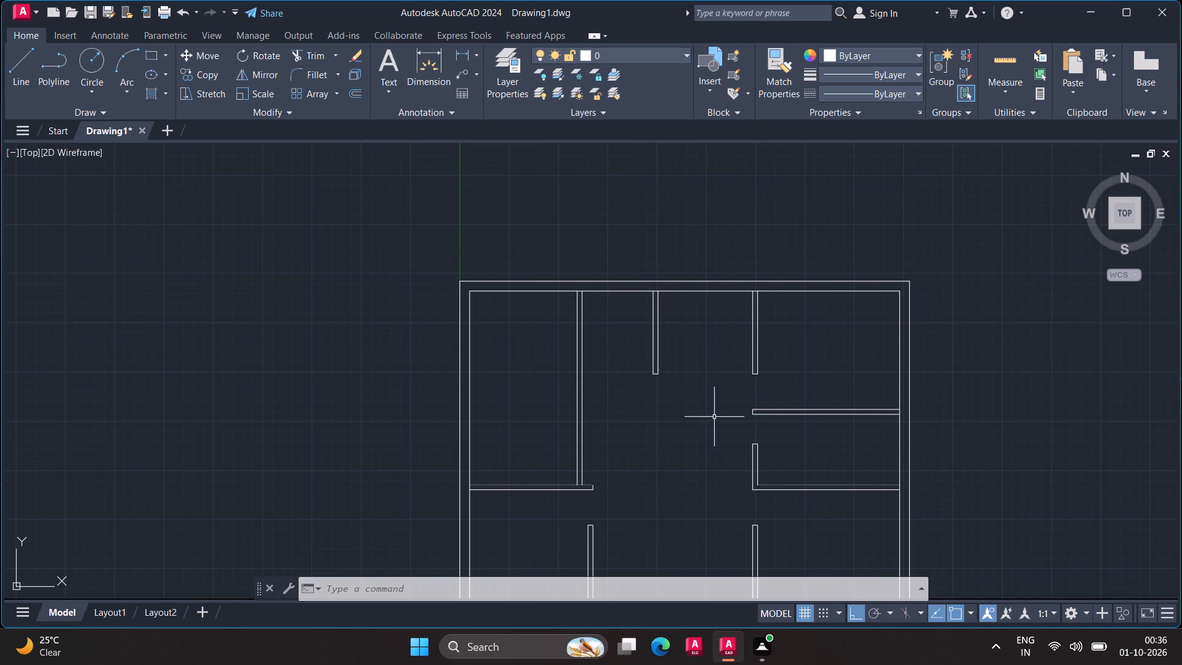
Offset the inner line of the plan's upper wall 6'6" downward into the rooms.
middle_drag(717, 419, 677, 429)
middle_click(677, 429)
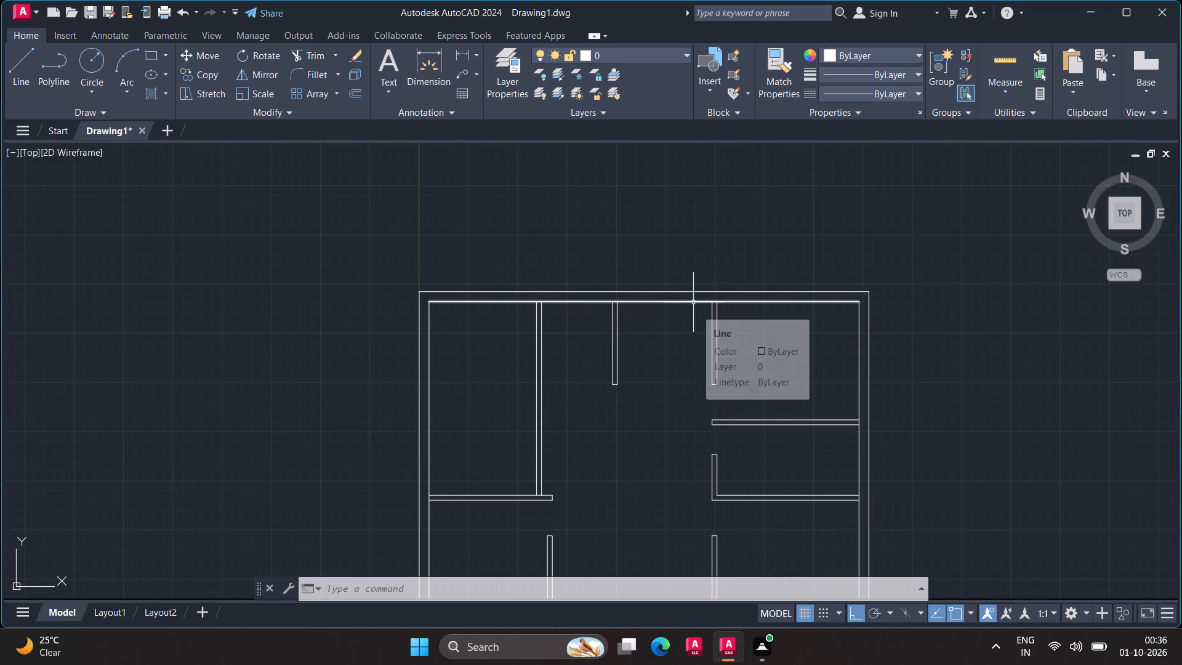
key(o)
key(Return)
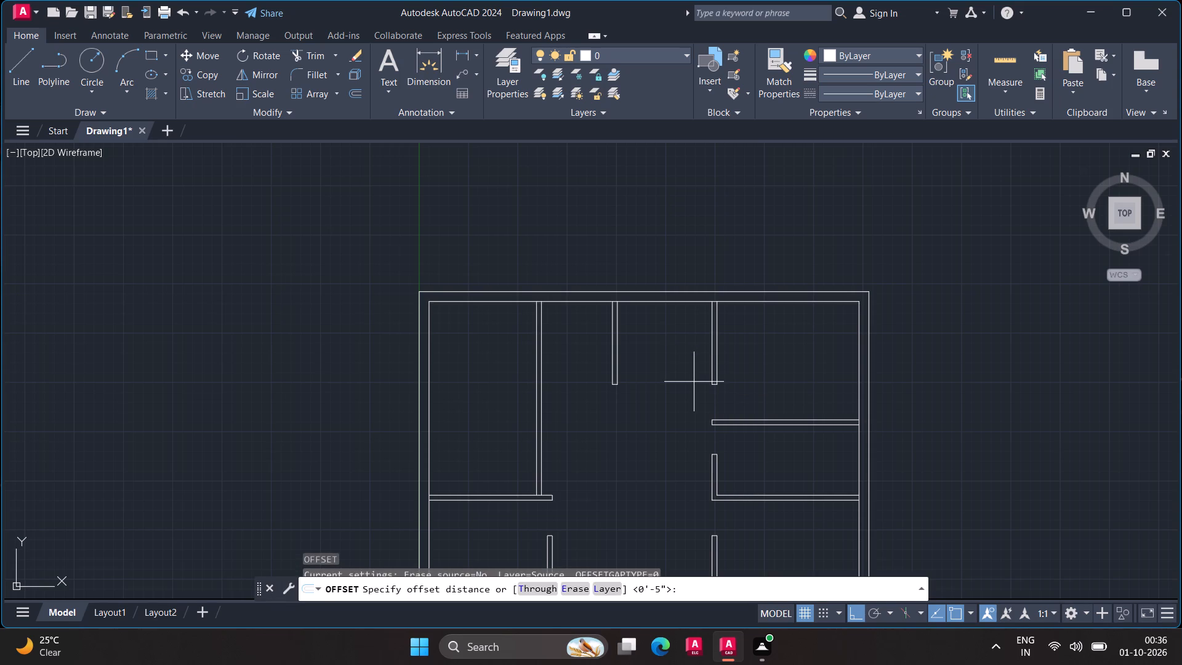
click(684, 300)
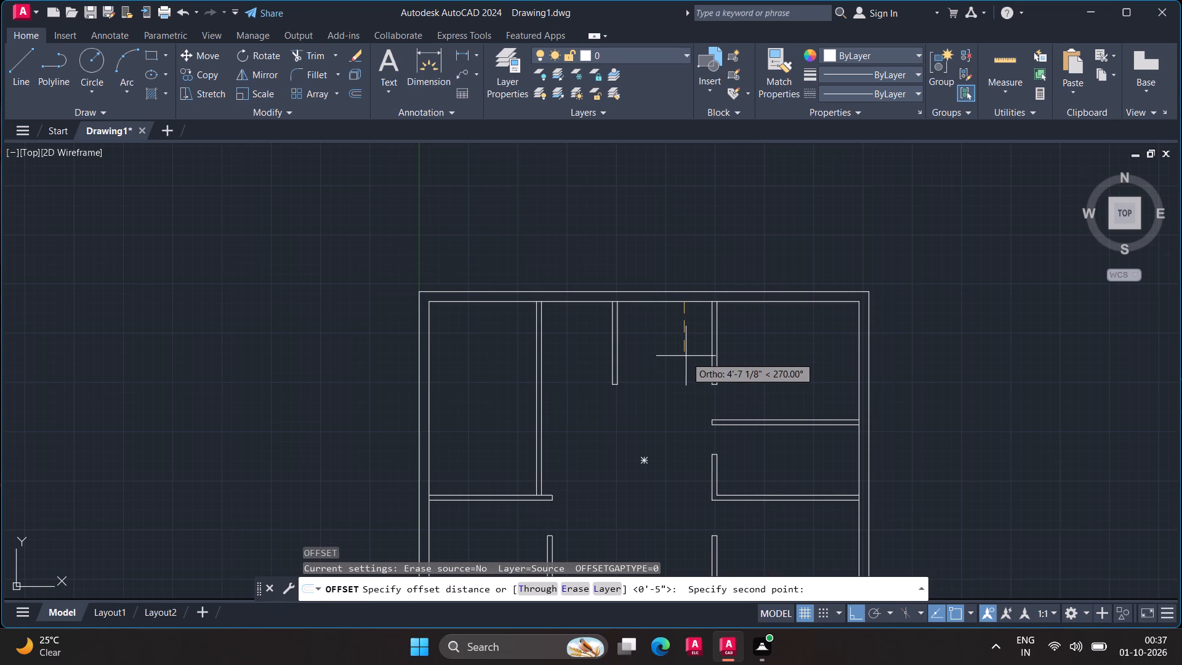
text(6'6)
key(shift+quotedbl)
key(Return)
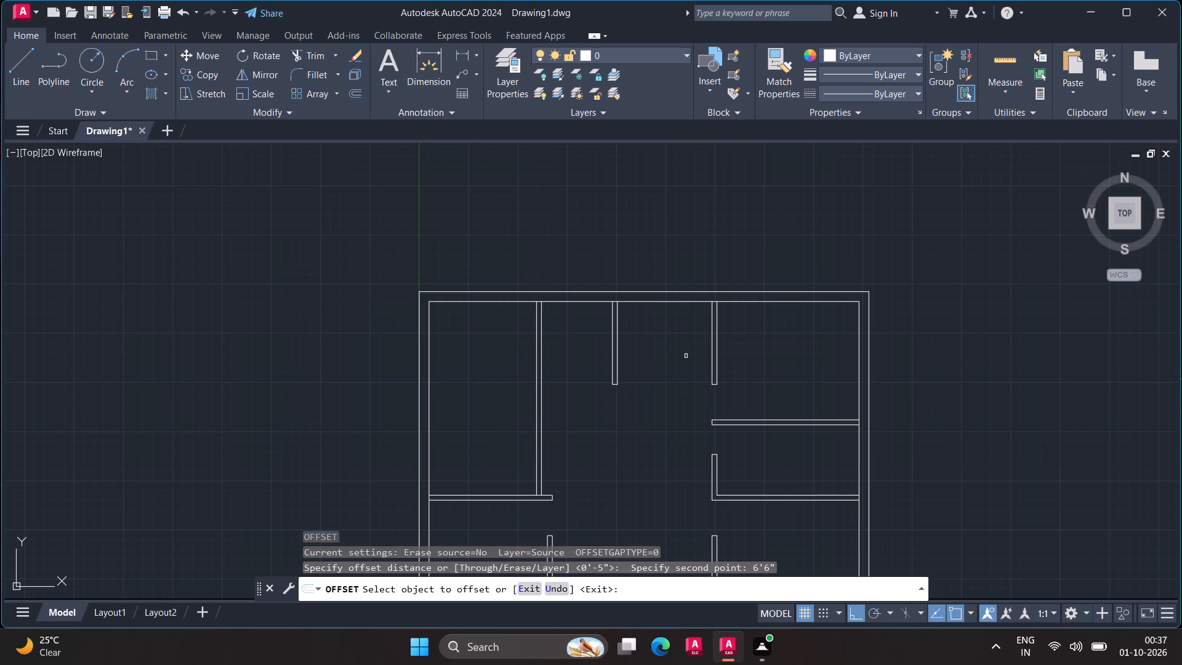
click(684, 303)
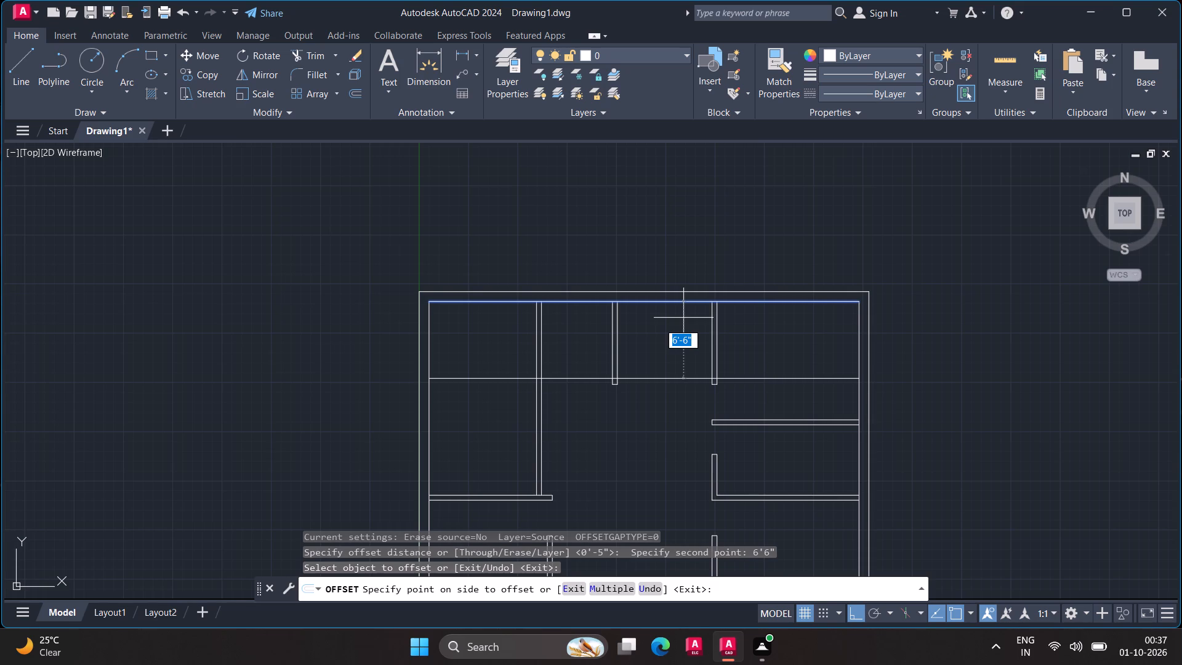
click(683, 318)
Offset the new horizontal line 5" downward to give the cross partition its thickness.
click(682, 380)
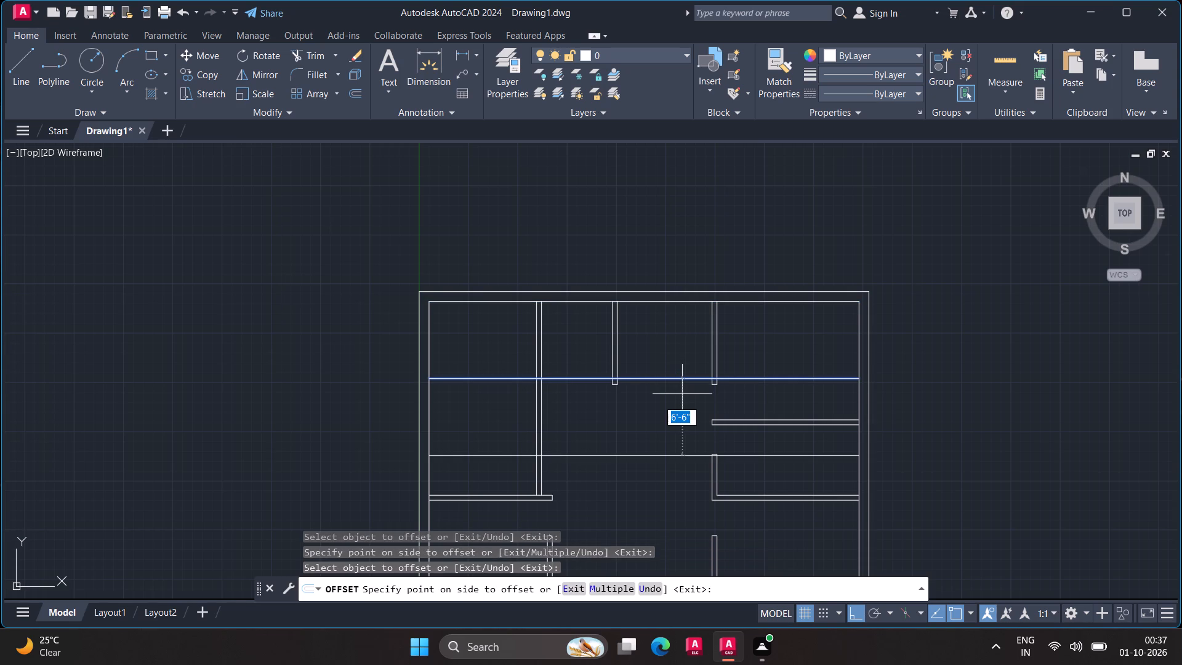
text(5")
key(Return)
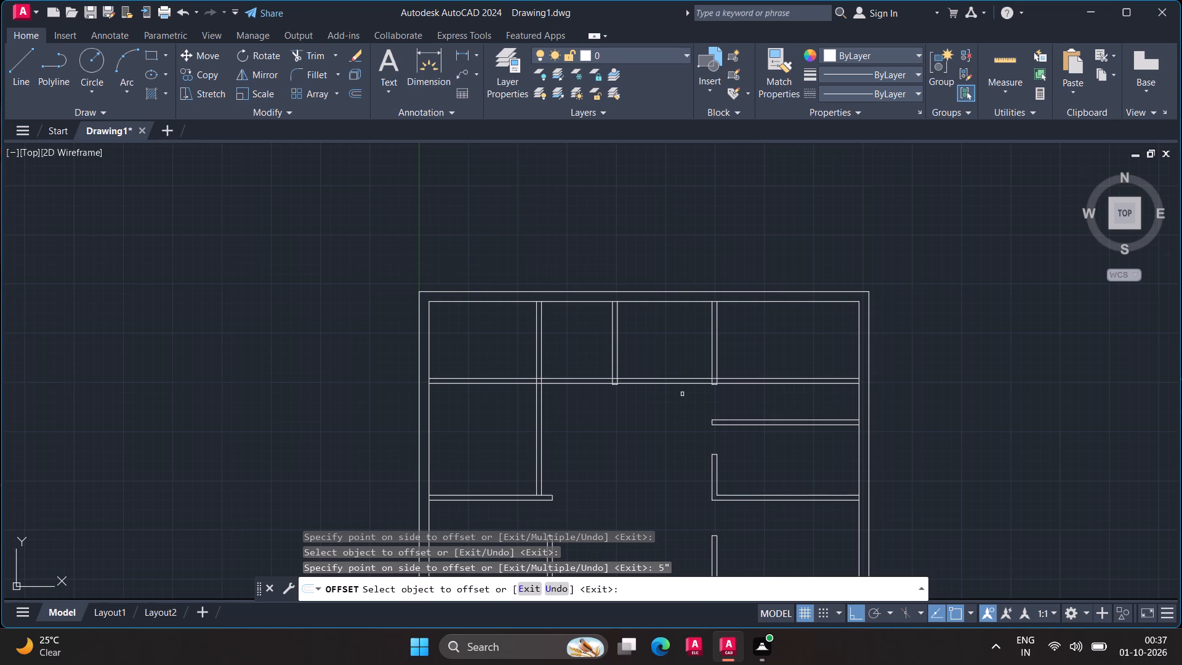
scroll(682, 395, up, 3)
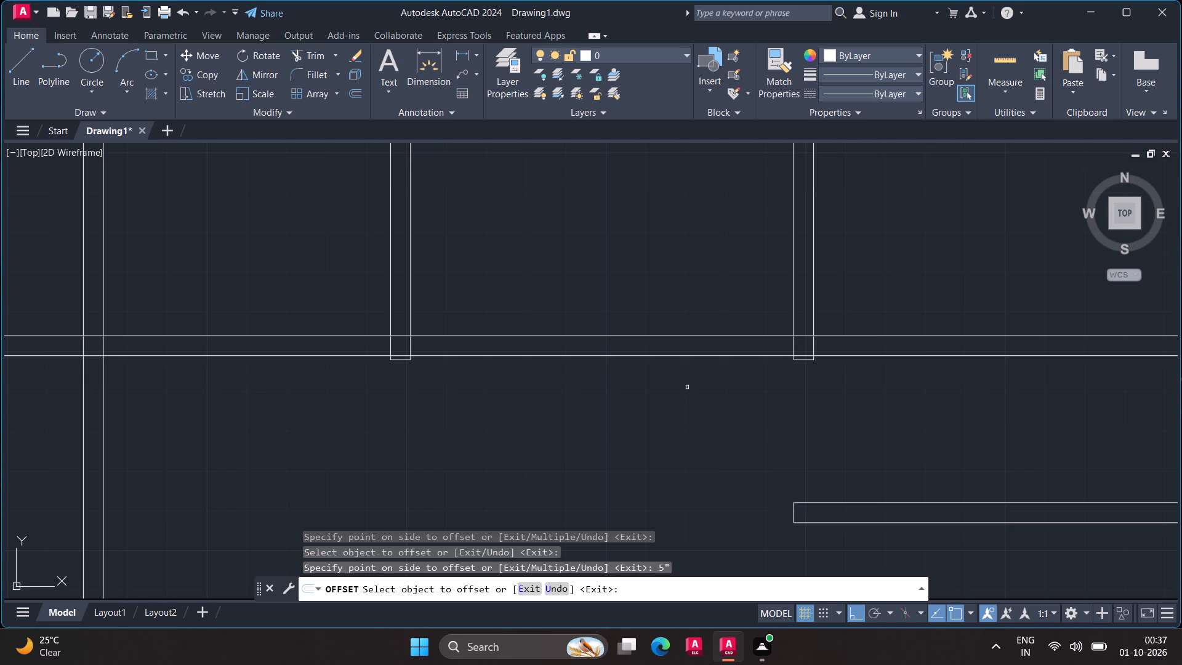
key(Escape)
Trim the new horizontal wall pair from the left outer wall through the short middle partition, clearing the lines inside both vertical partitions it crosses.
scroll(695, 384, down, 1)
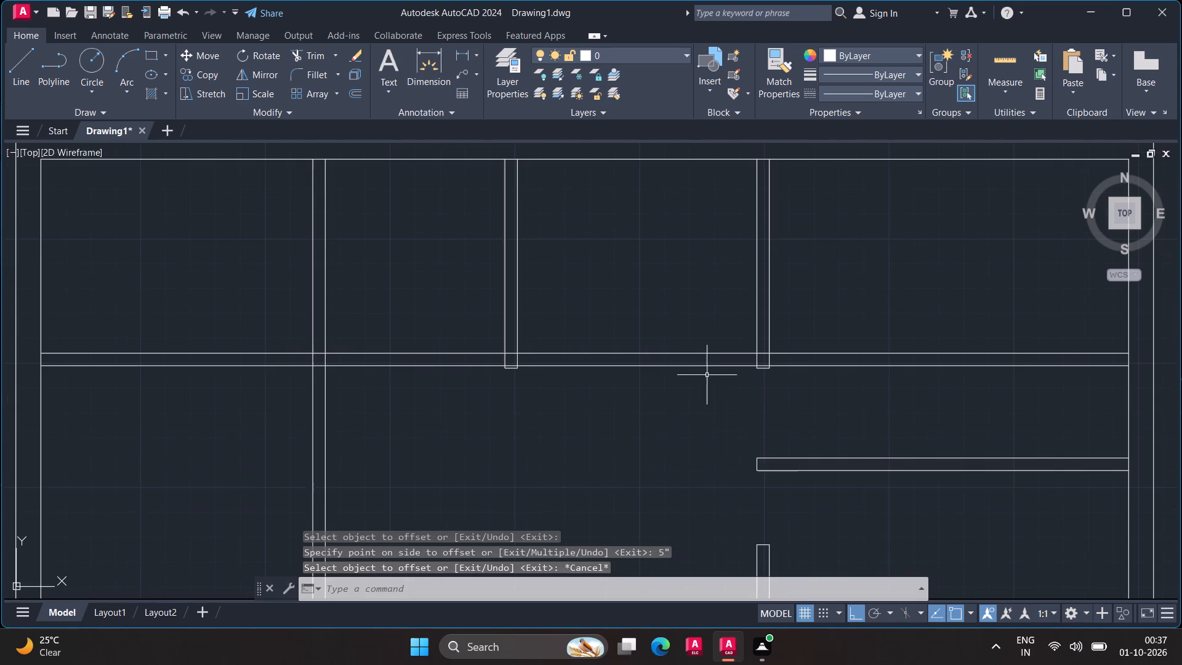
click(300, 56)
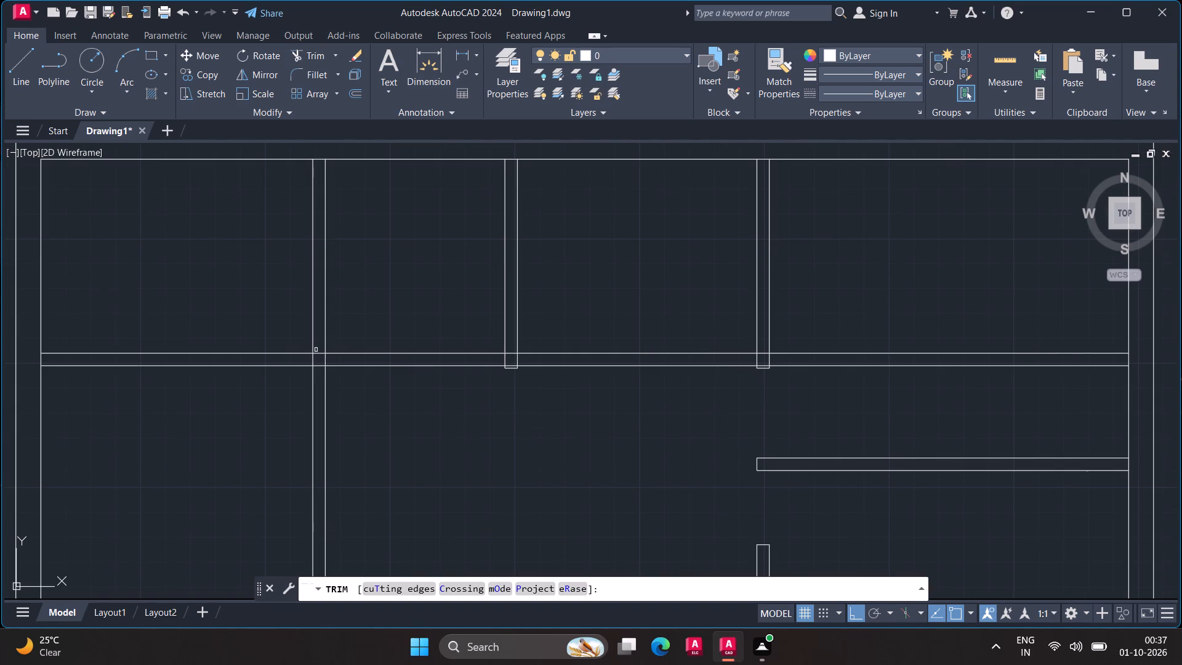
click(317, 352)
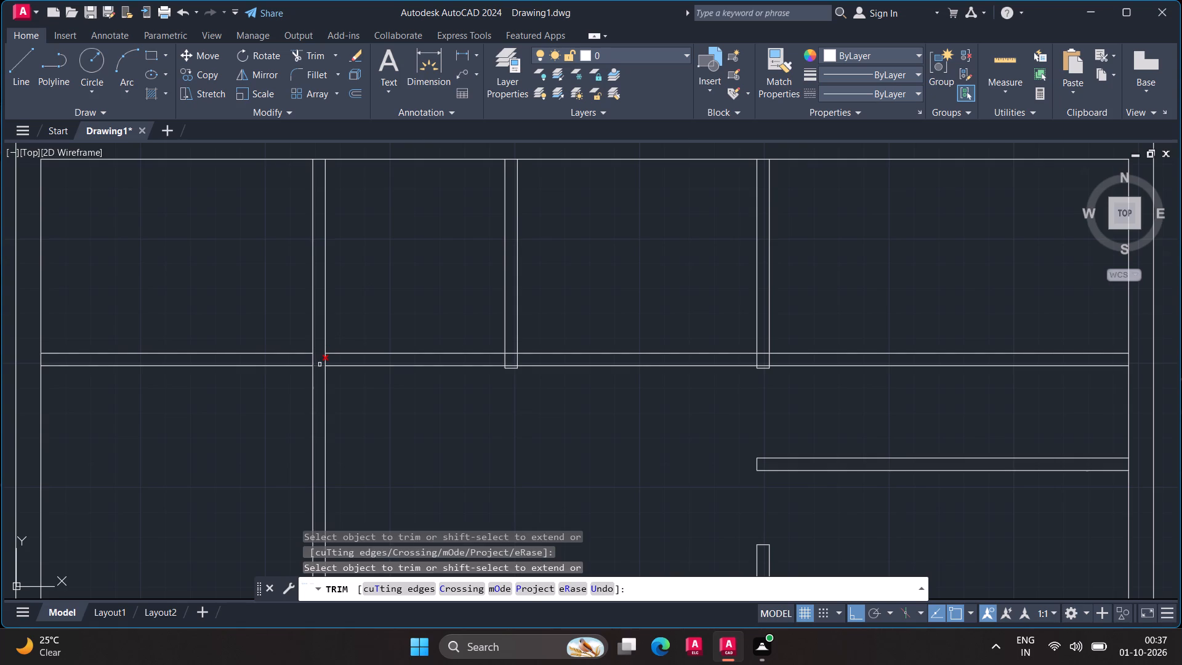
click(320, 365)
drag(288, 385, 251, 300)
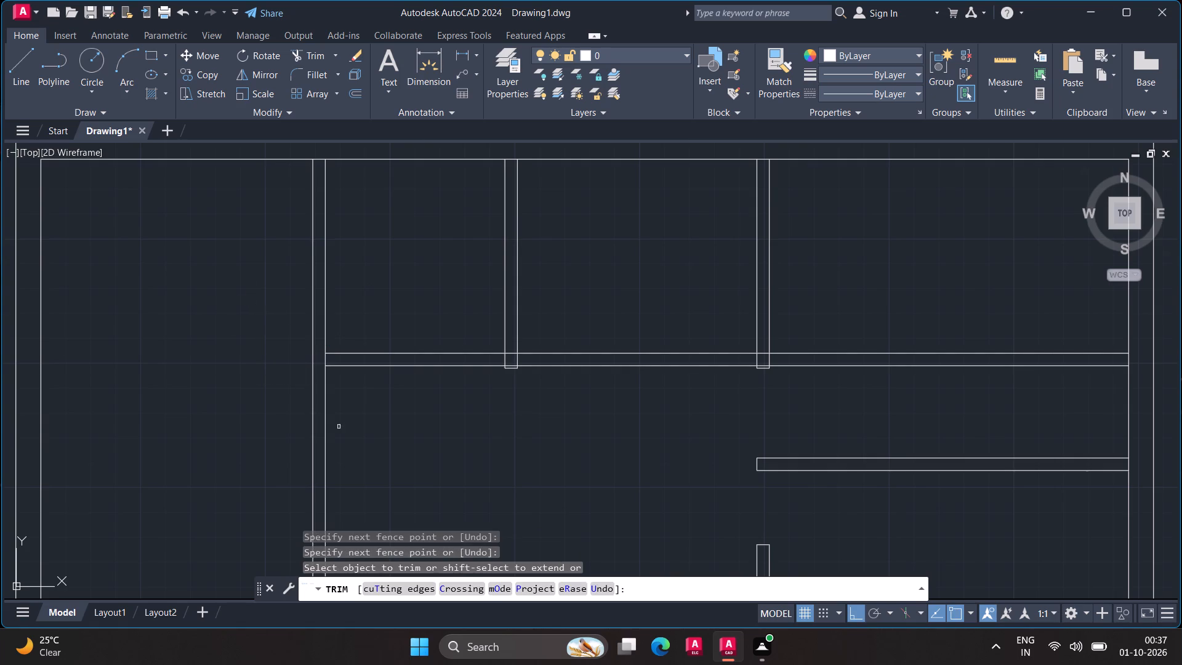
drag(428, 456, 431, 326)
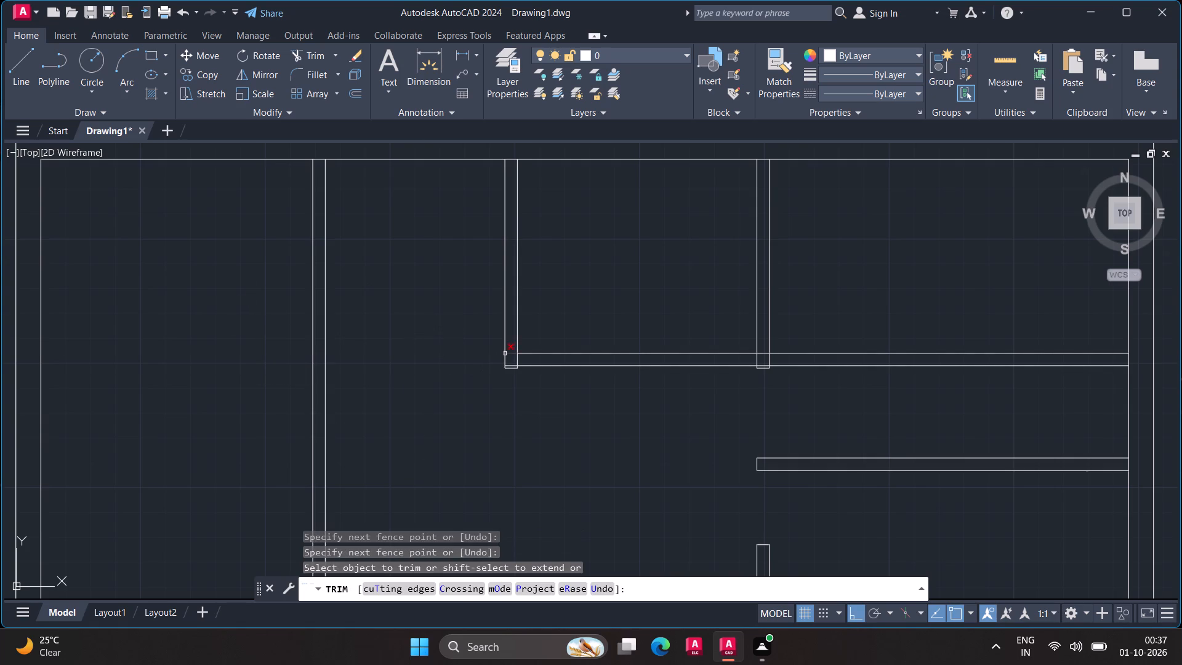
click(507, 353)
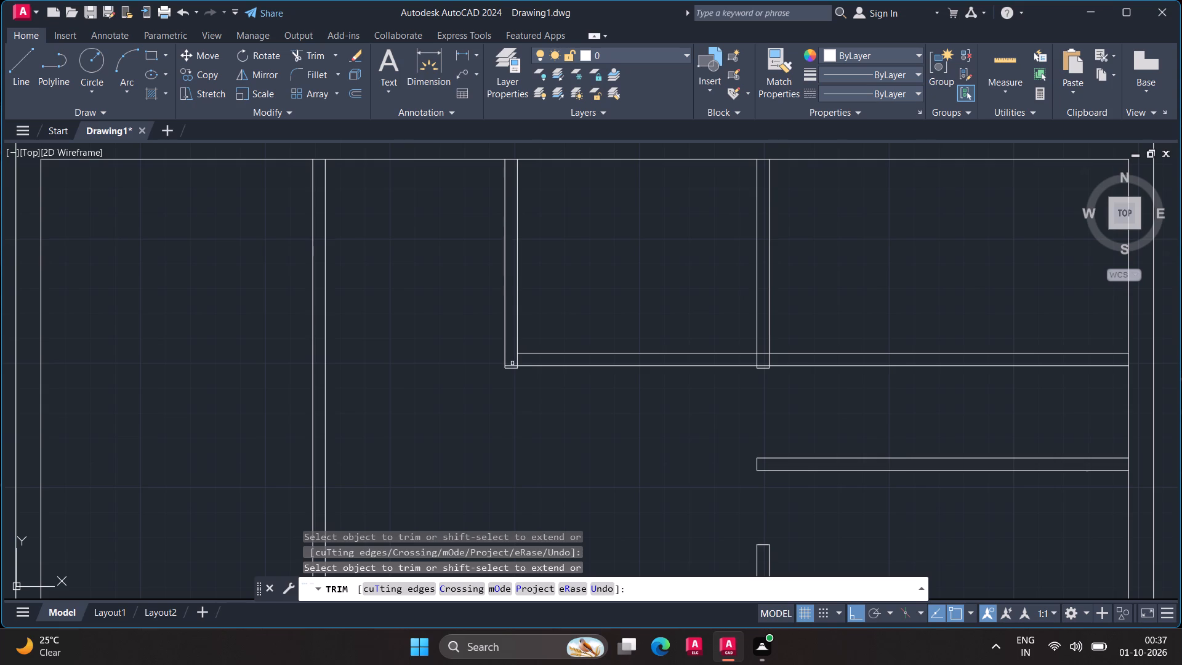
click(513, 365)
Trim the horizontal wall pair inside the upper-right vertical partition and from there to the right outer wall.
middle_drag(716, 405, 659, 421)
middle_drag(645, 421, 632, 421)
middle_click(624, 421)
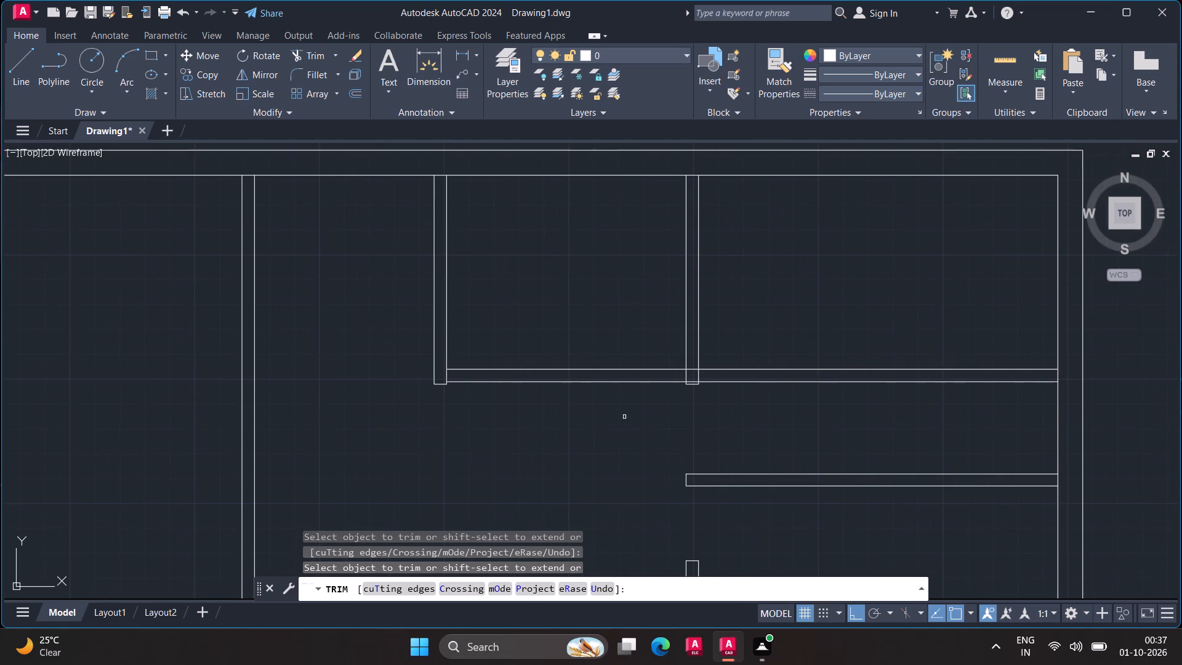
click(693, 382)
click(694, 368)
drag(709, 400, 765, 323)
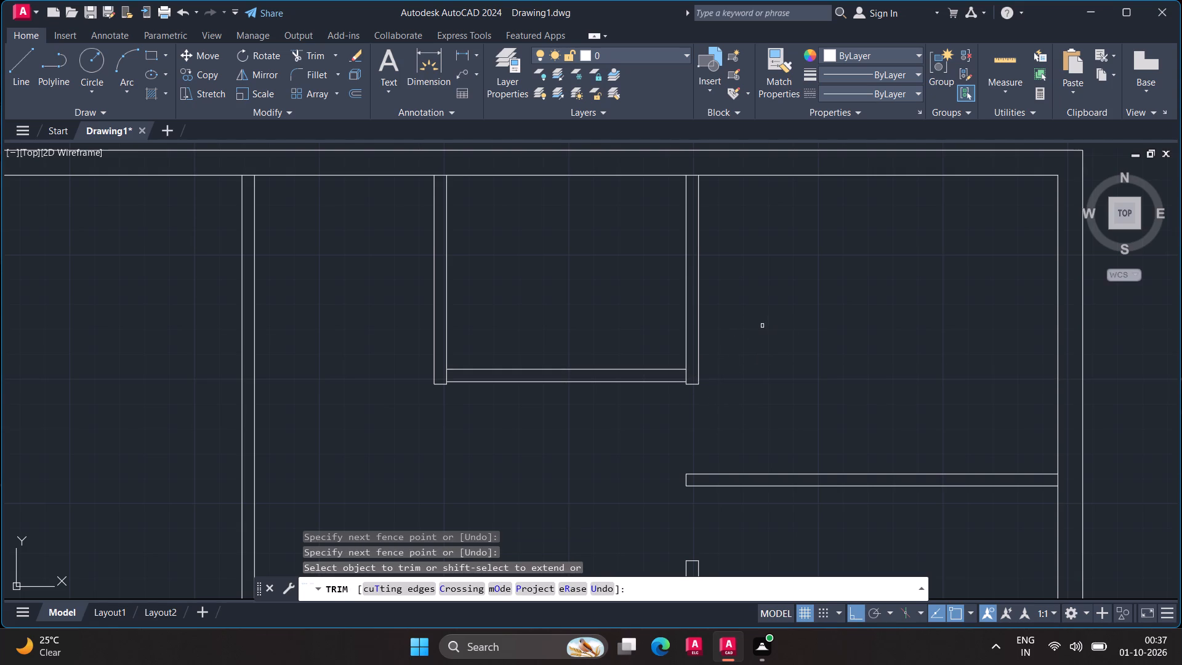
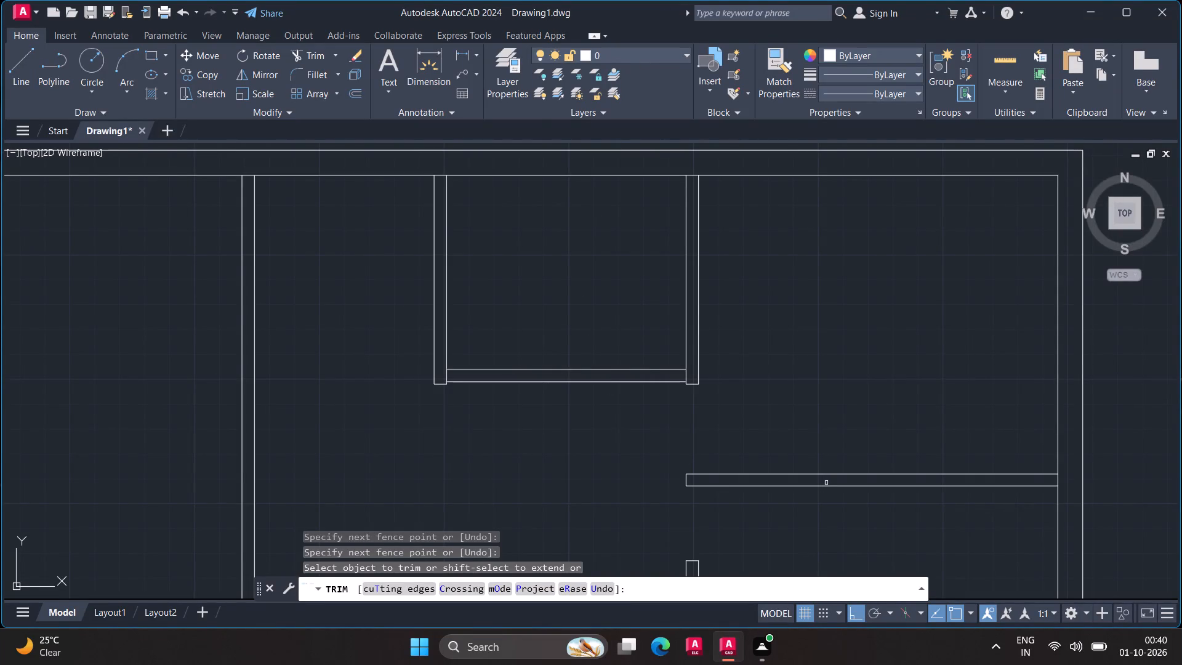
Offset the right-hand line of the short middle partition 3' to the right, across the horizontal wall.
key(Escape)
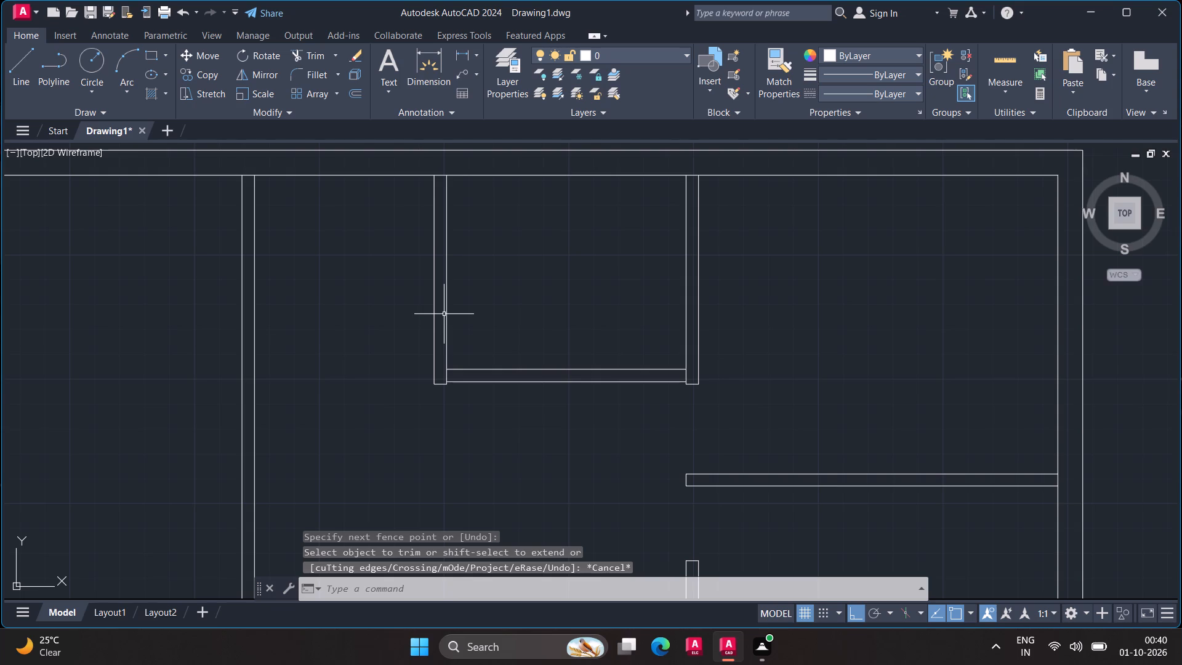
key(o)
key(Return)
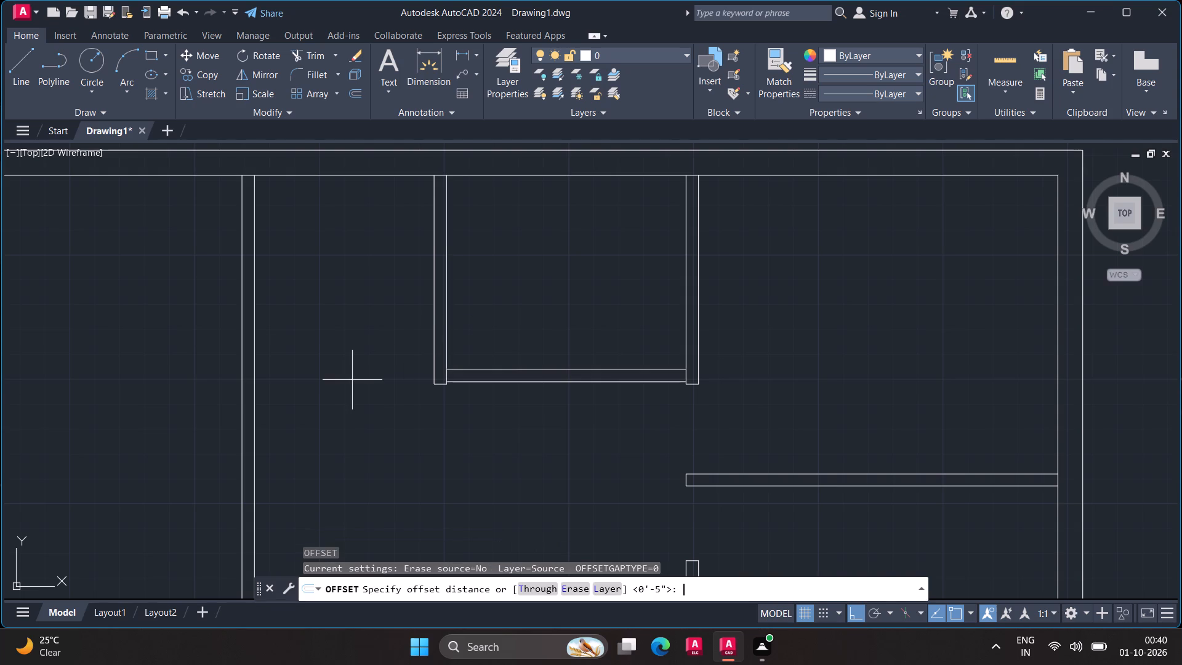
click(448, 302)
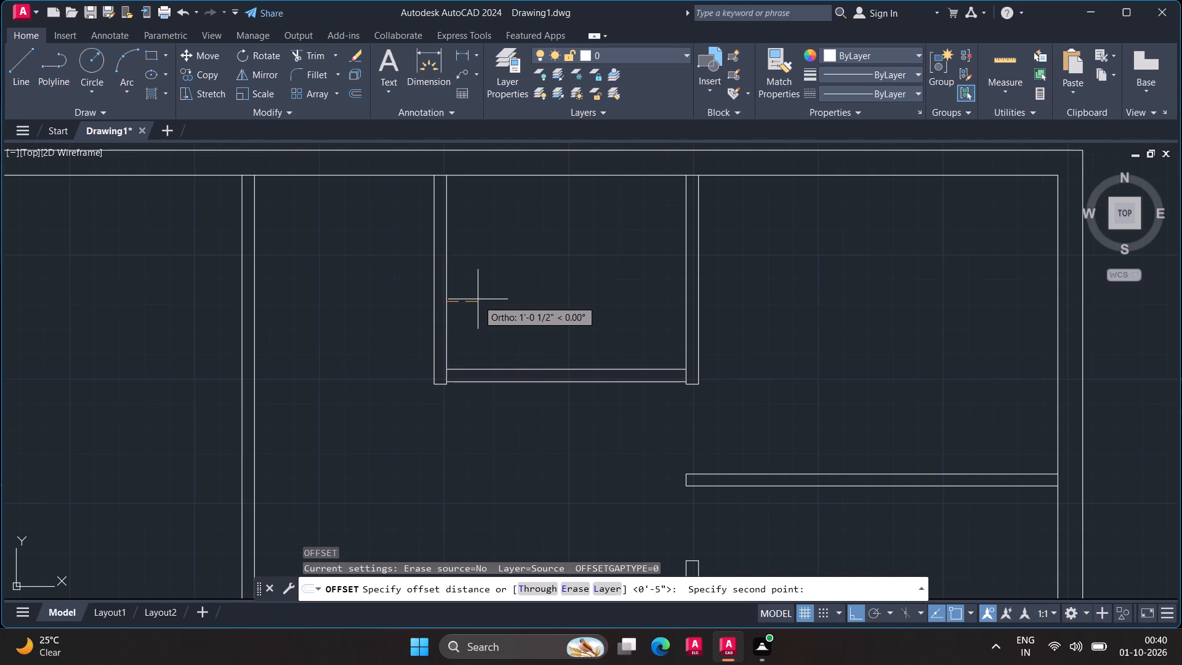
key(3)
key(apostrophe)
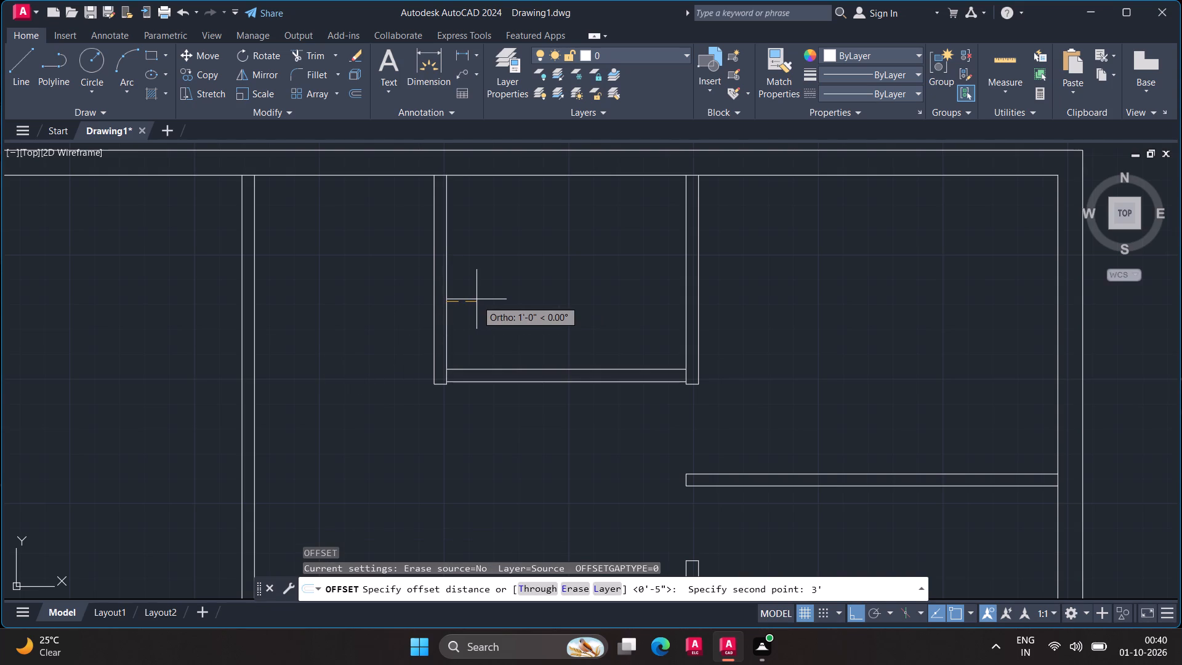
key(Return)
click(446, 299)
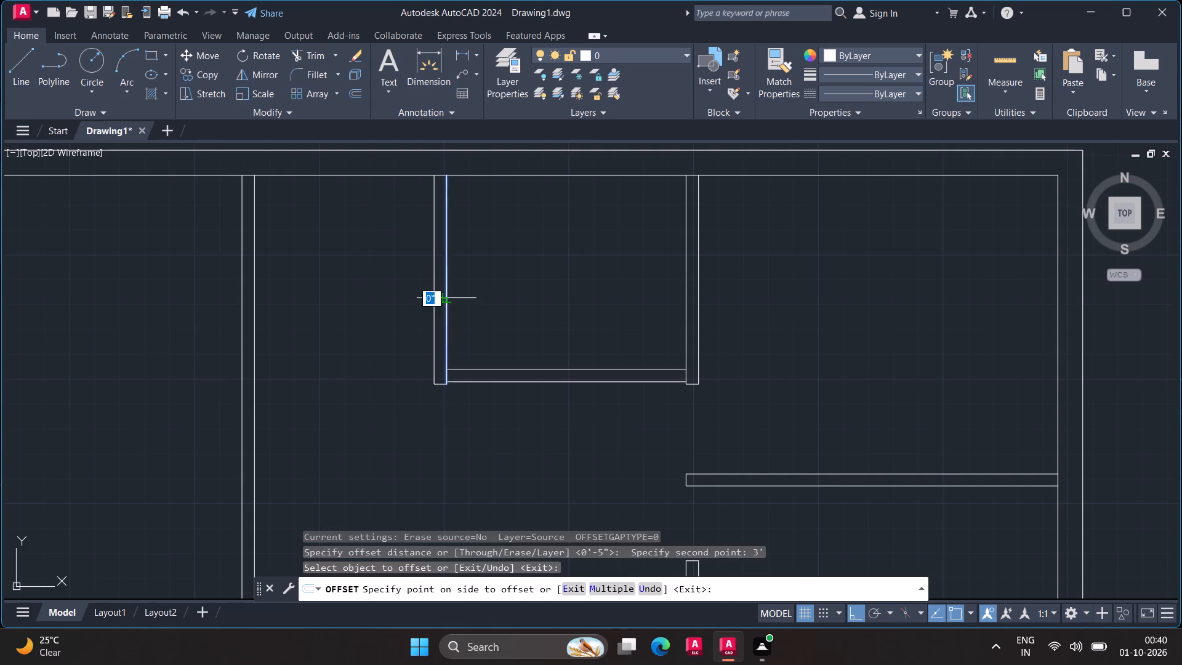
click(463, 297)
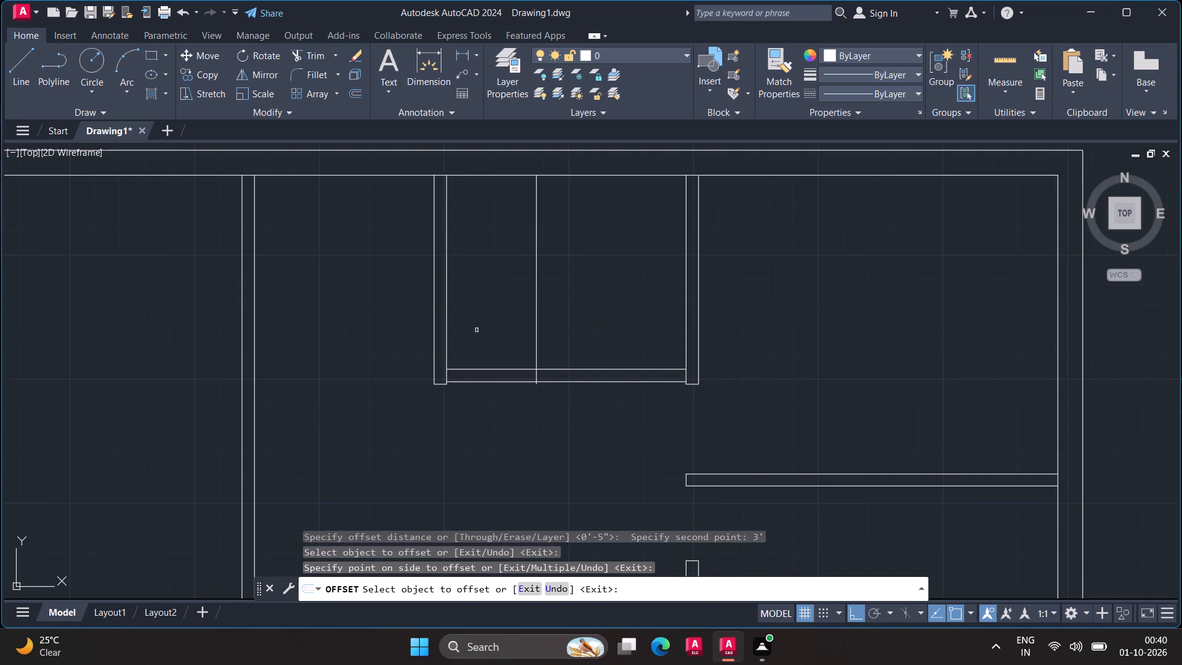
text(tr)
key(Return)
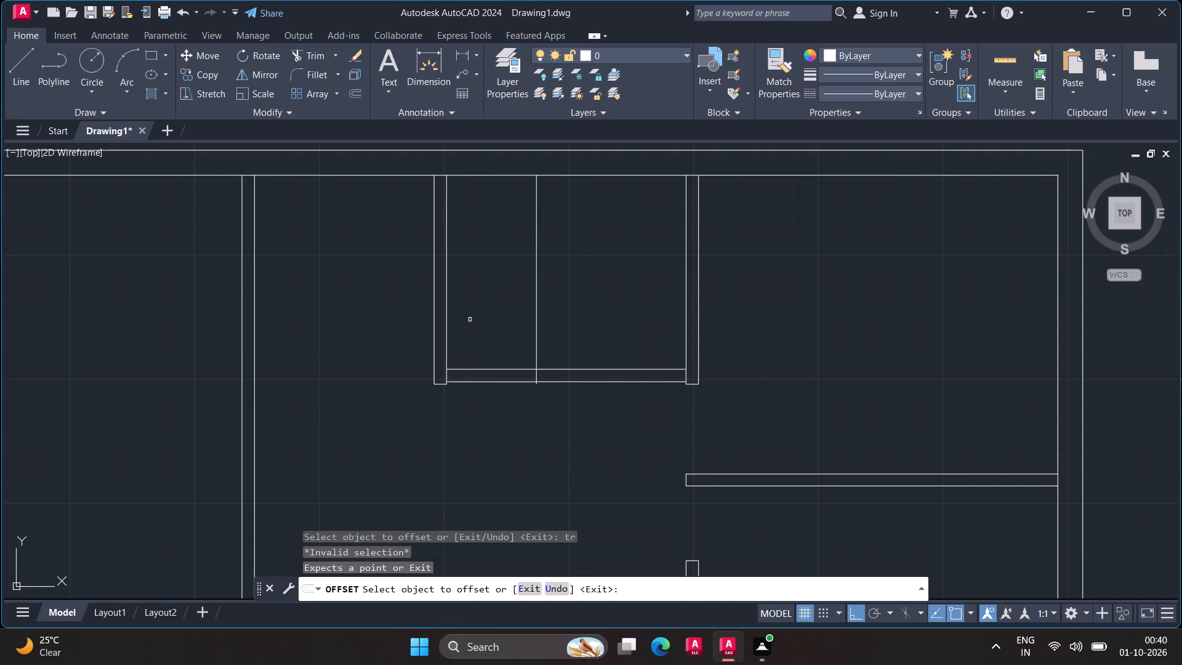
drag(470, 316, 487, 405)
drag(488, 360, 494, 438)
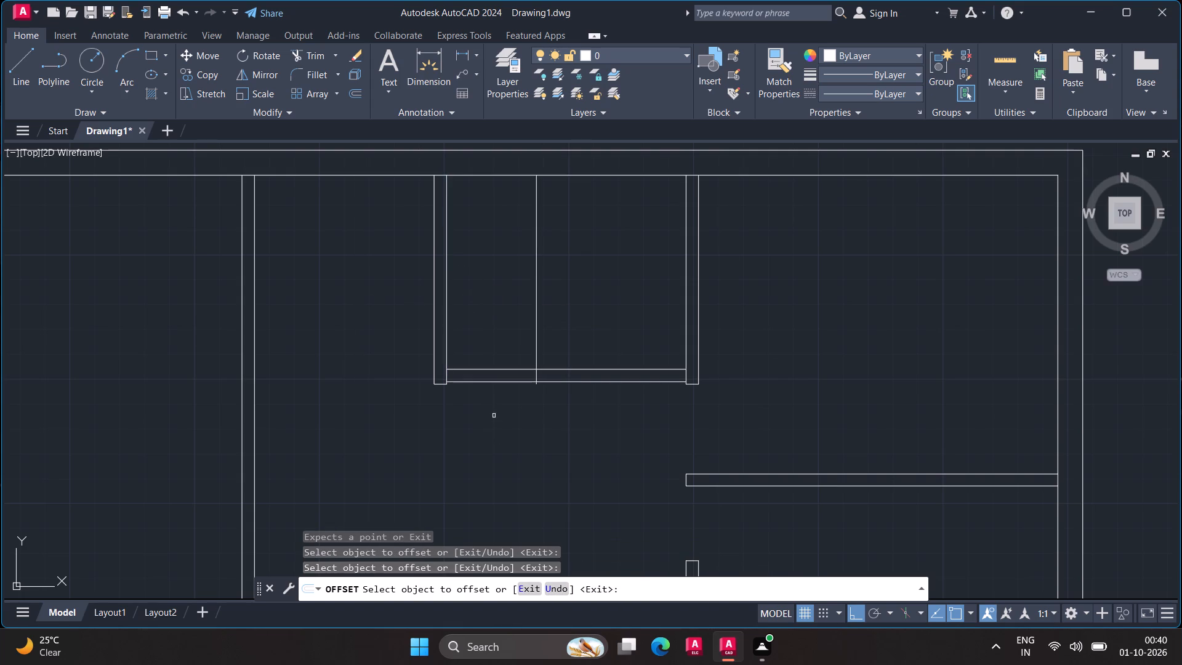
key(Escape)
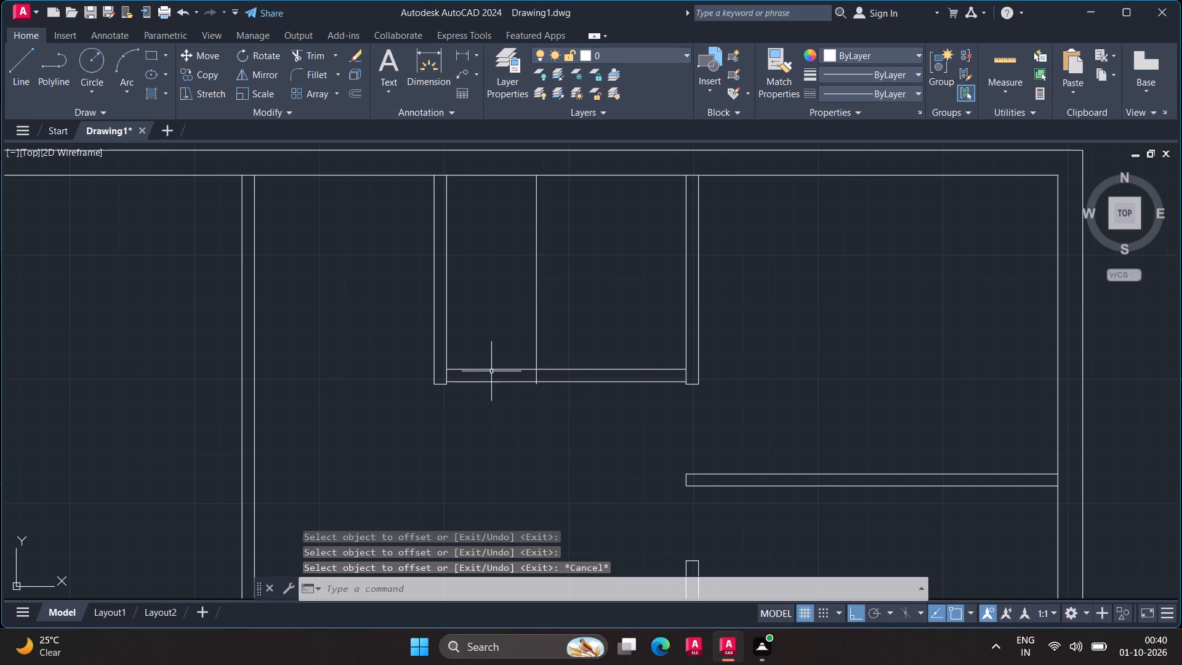
Trim the horizontal wall pair between the short middle partition and the 3' offset line, plus that line's stub below the wall.
text(tr)
key(Return)
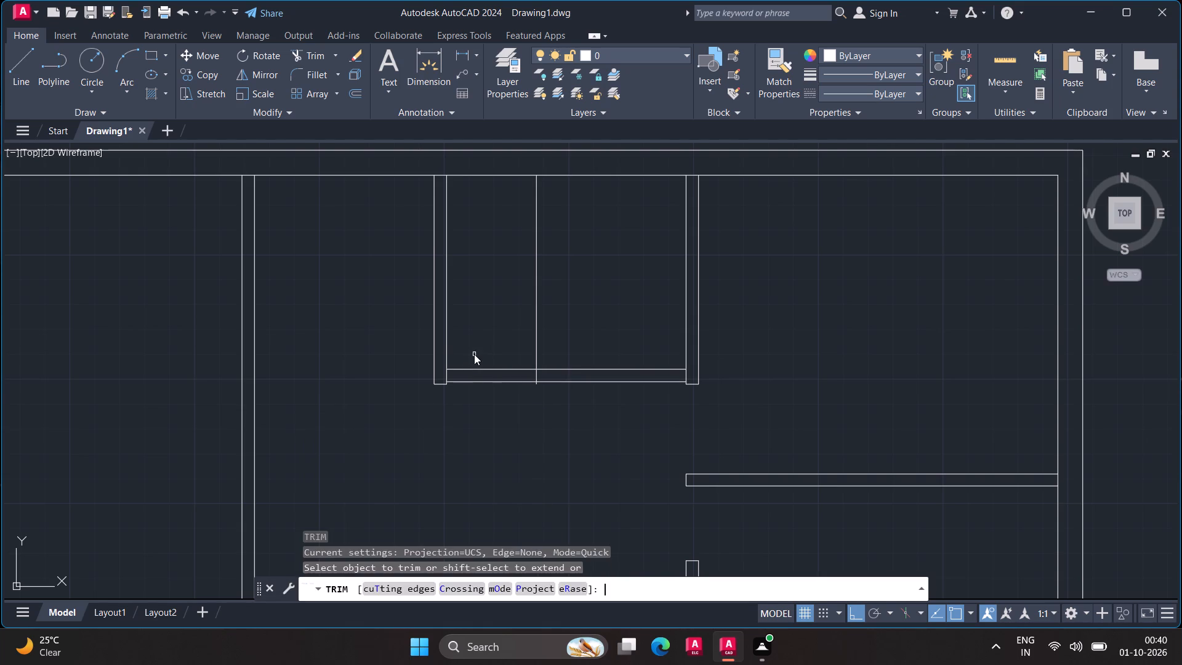
drag(473, 347, 483, 409)
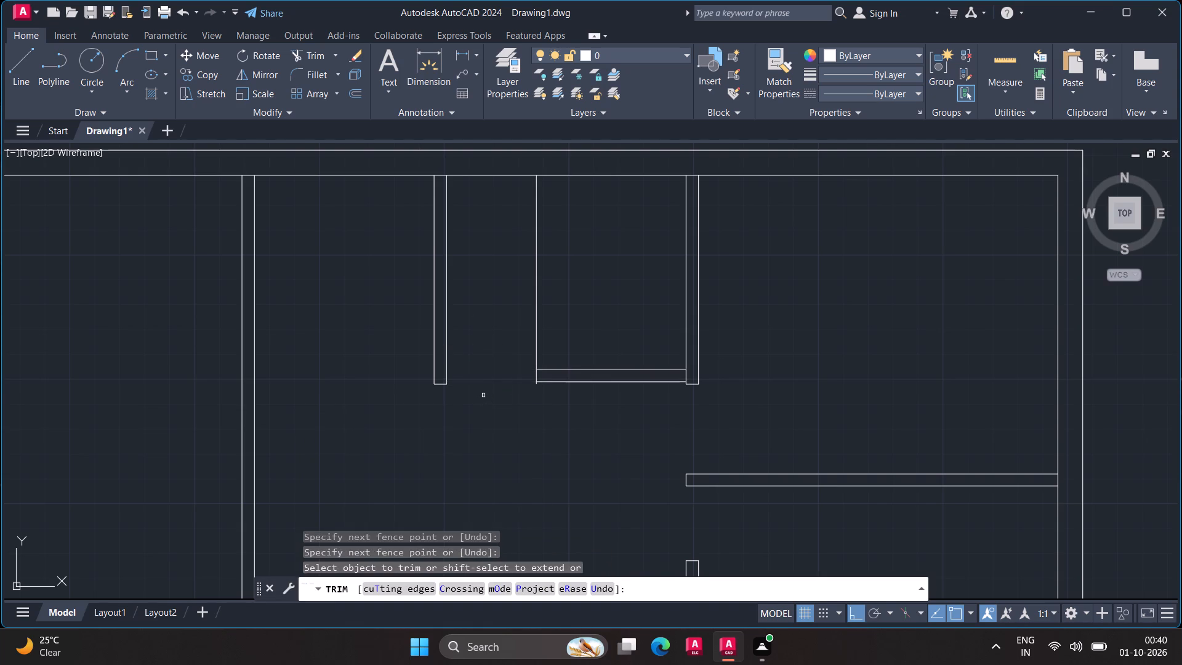
scroll(521, 393, up, 2)
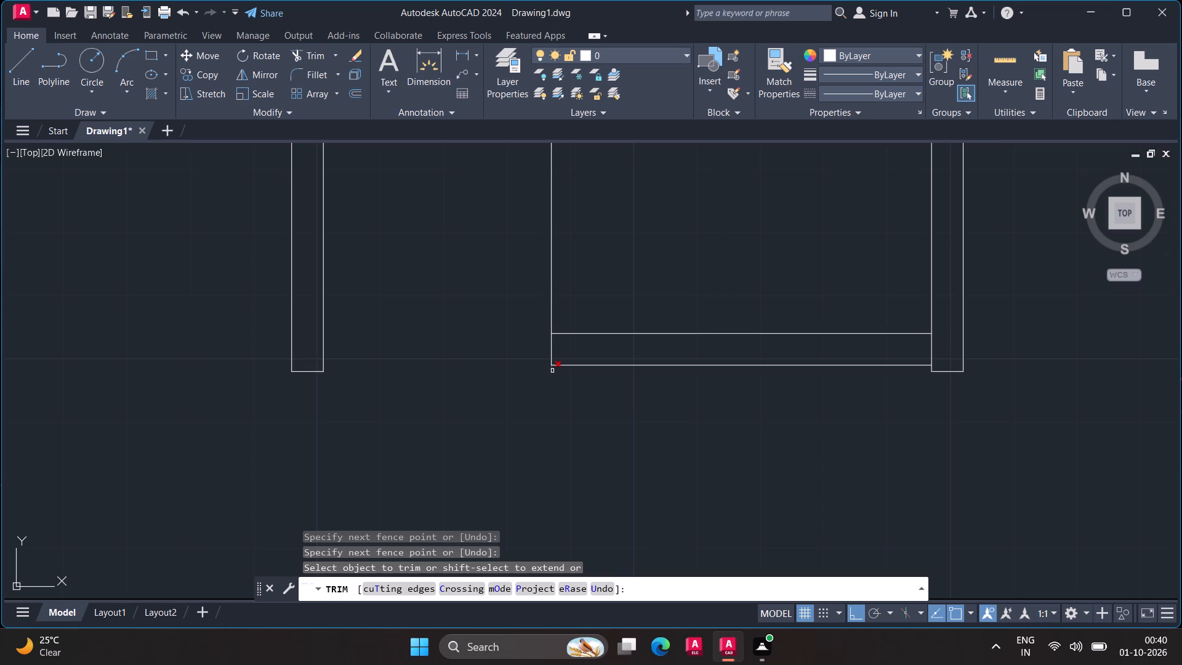
click(552, 371)
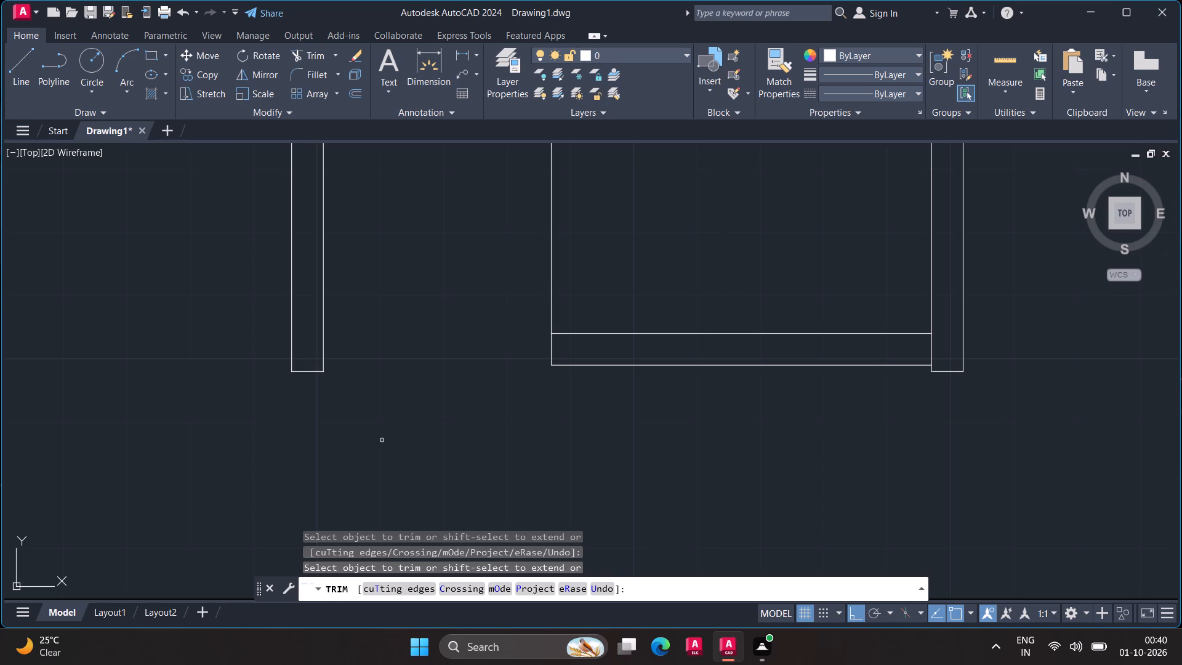
key(Escape)
Trim away the rest of the 3' offset line above the horizontal wall, leaving only the wall's closed end.
scroll(382, 441, down, 3)
middle_drag(382, 441, 453, 429)
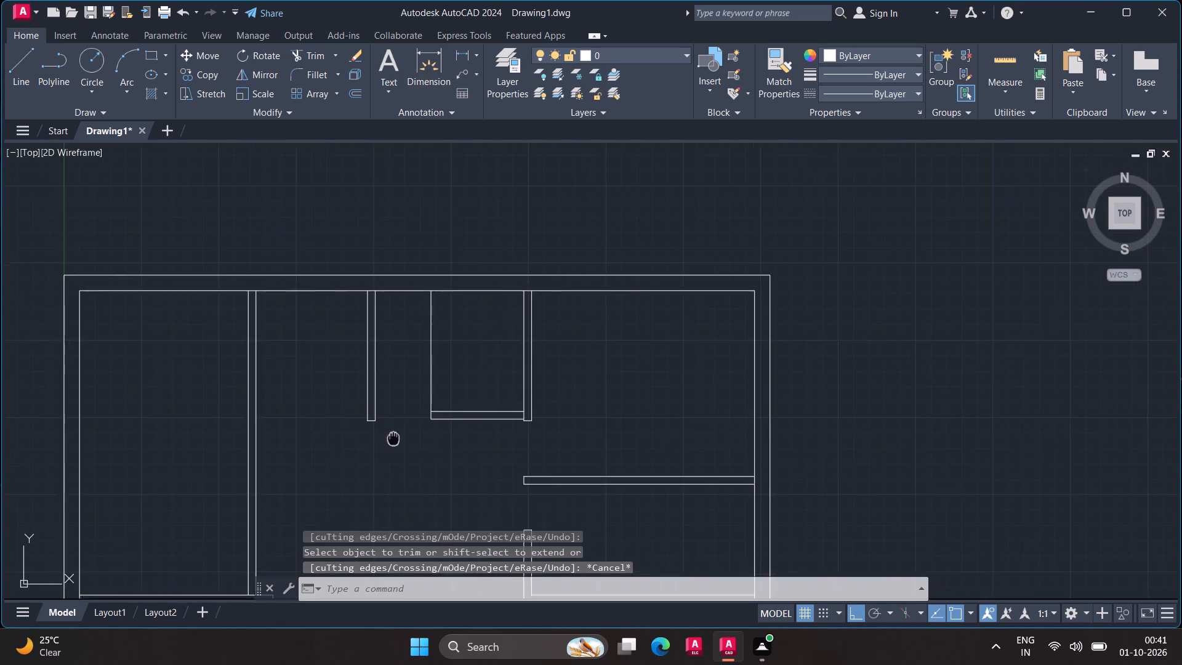
middle_drag(453, 429, 471, 428)
middle_click(471, 428)
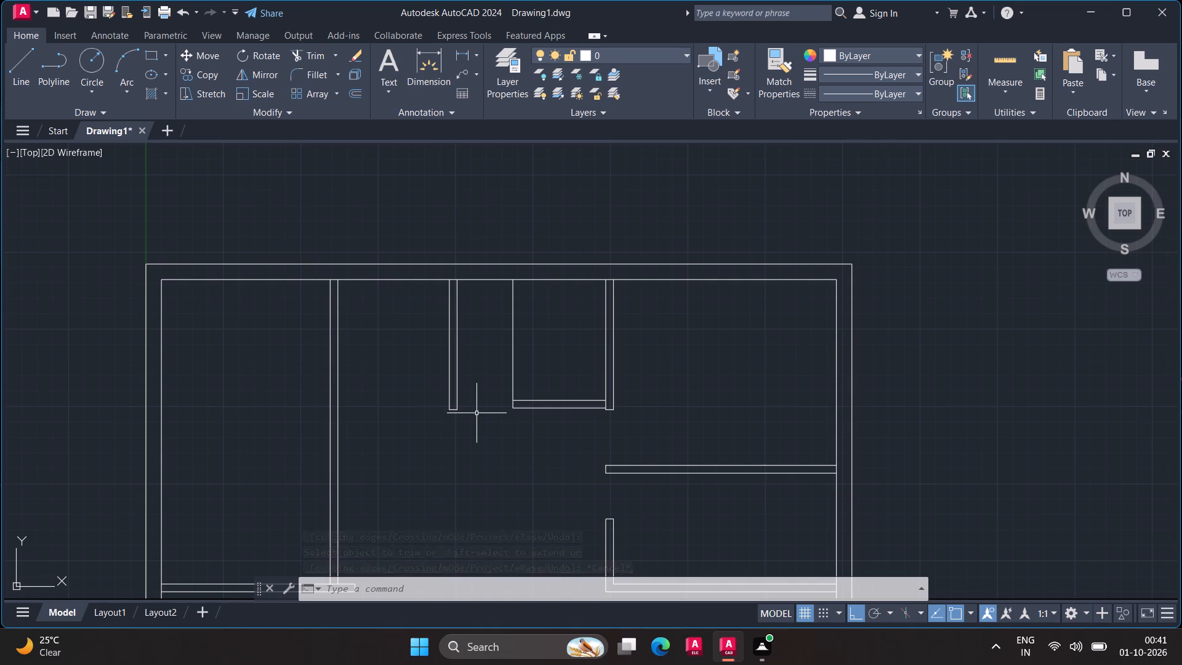
text(tr)
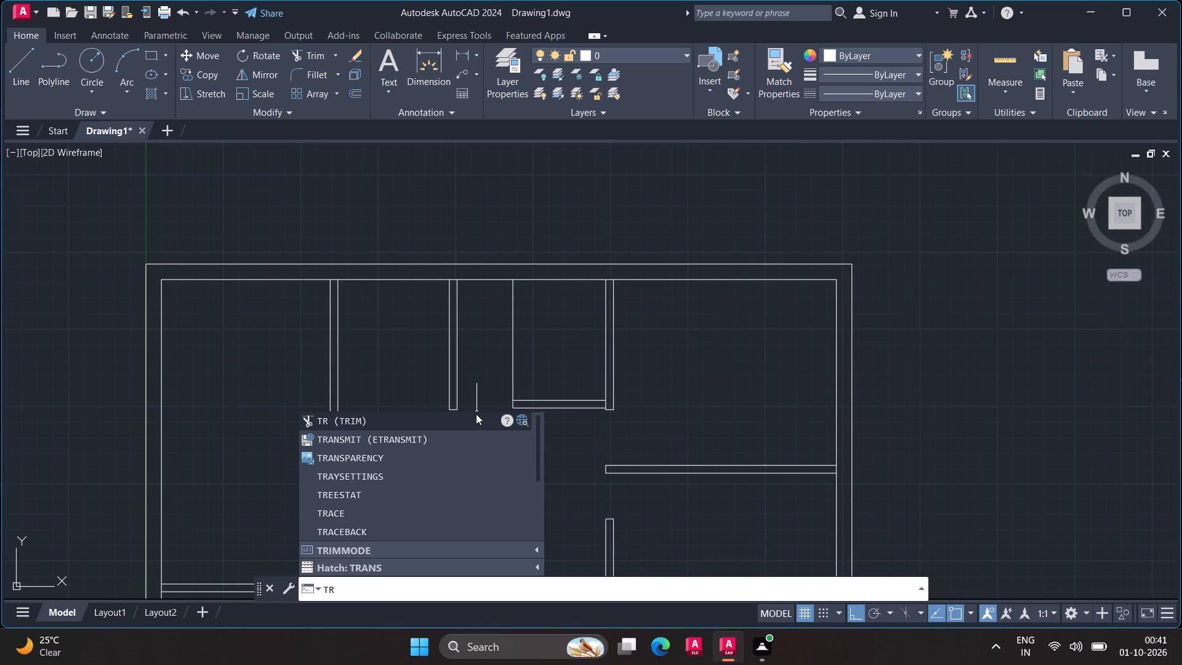
key(Return)
drag(490, 373, 515, 367)
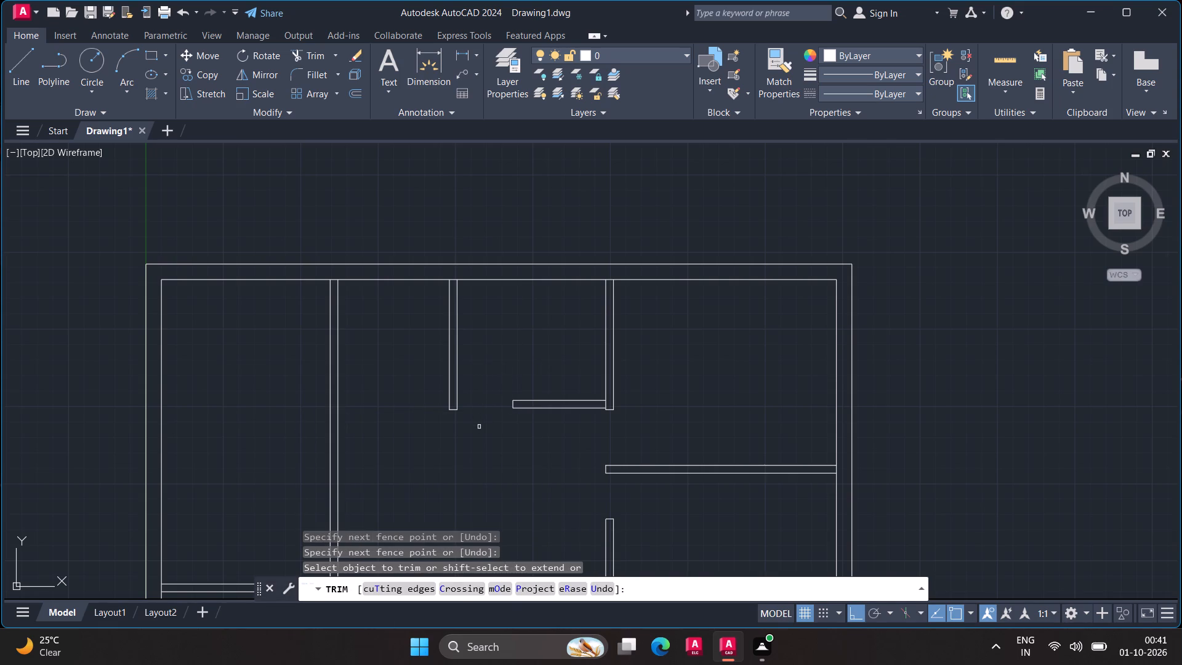
key(Escape)
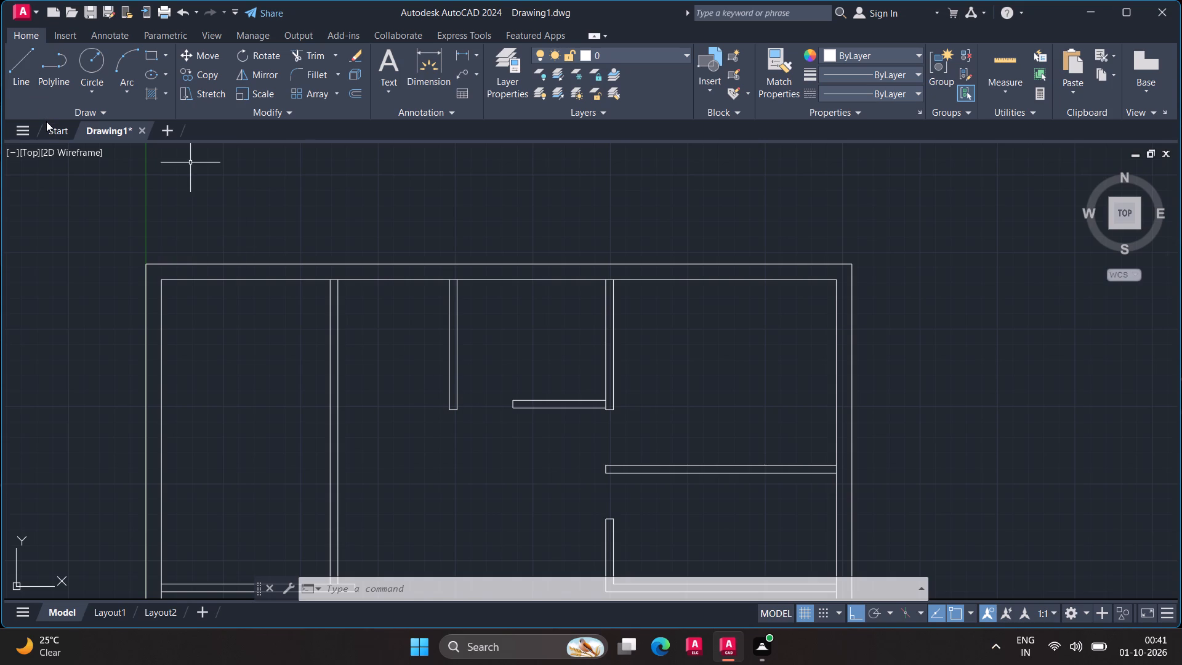
key(Escape)
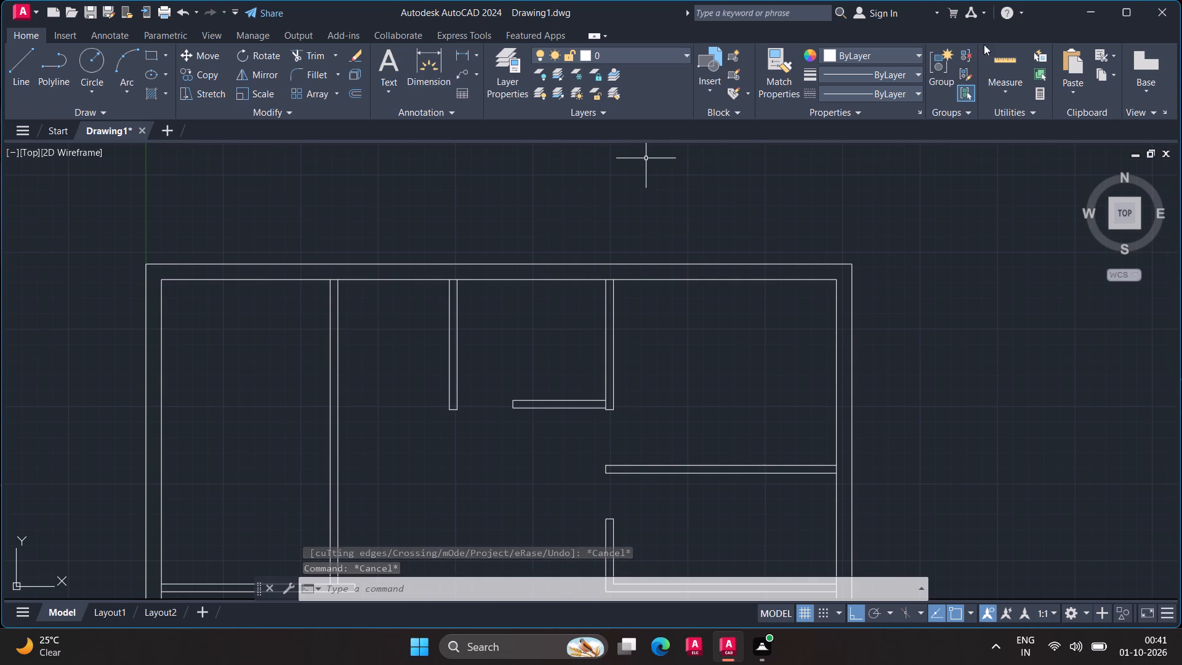
Measure the space between the left full-height partition and the short middle partition near the upper wall.
click(998, 53)
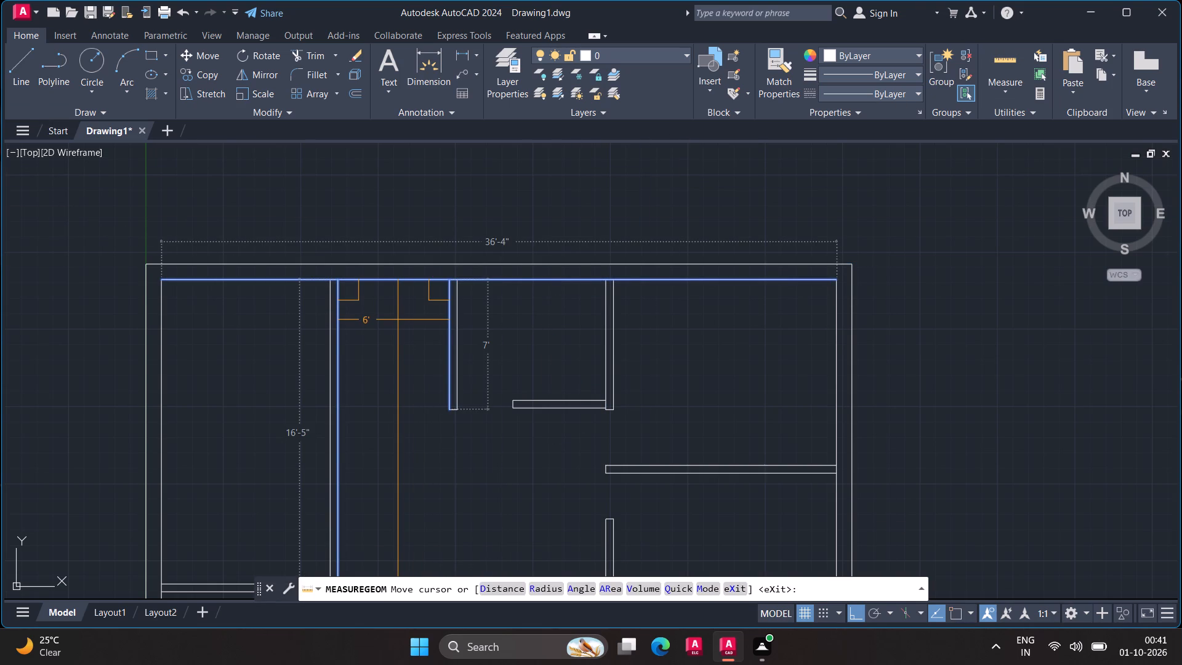
key(Escape)
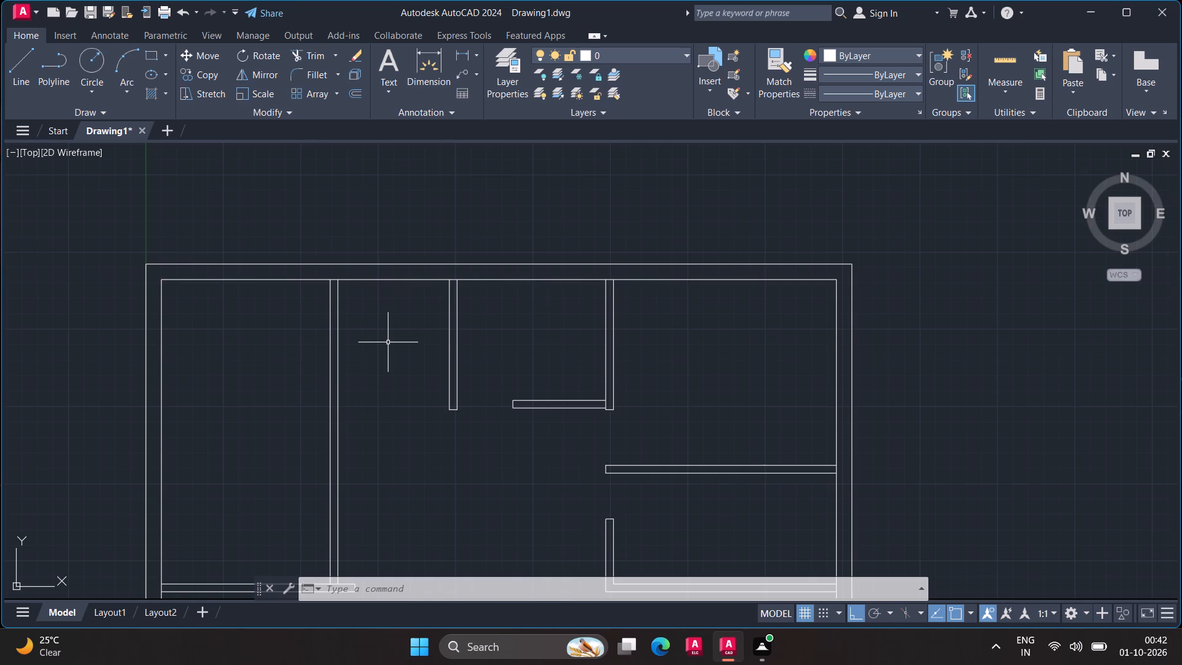
Offset the inner line of the upper outer wall 7" downward into the rooms.
click(403, 280)
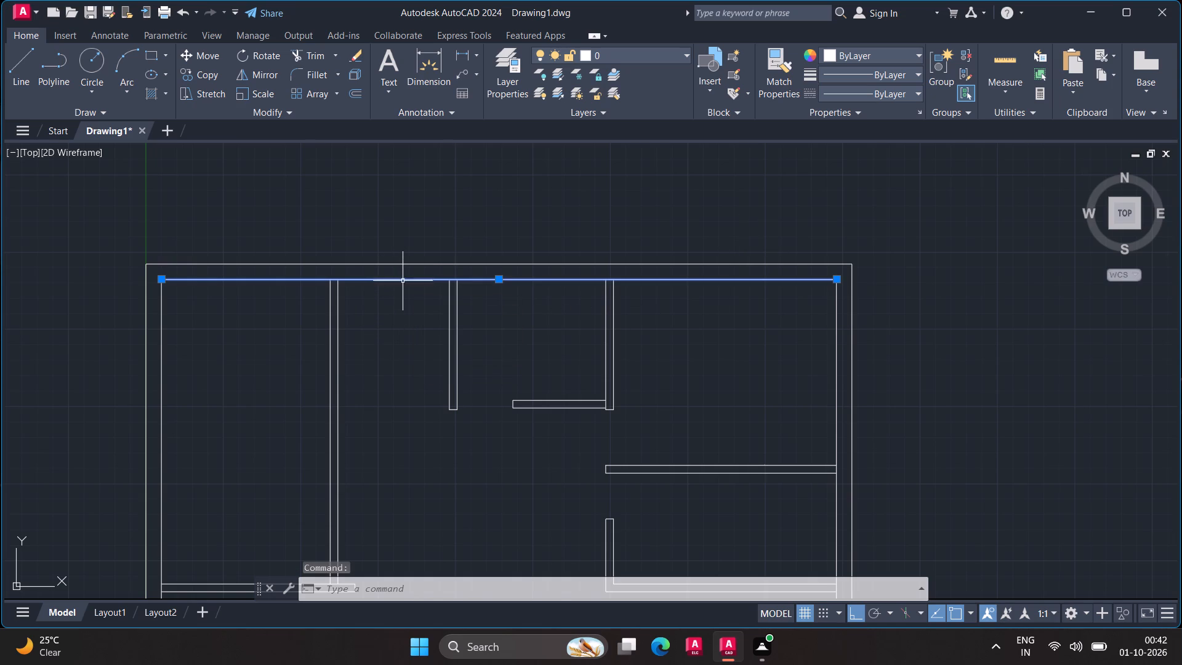
click(355, 91)
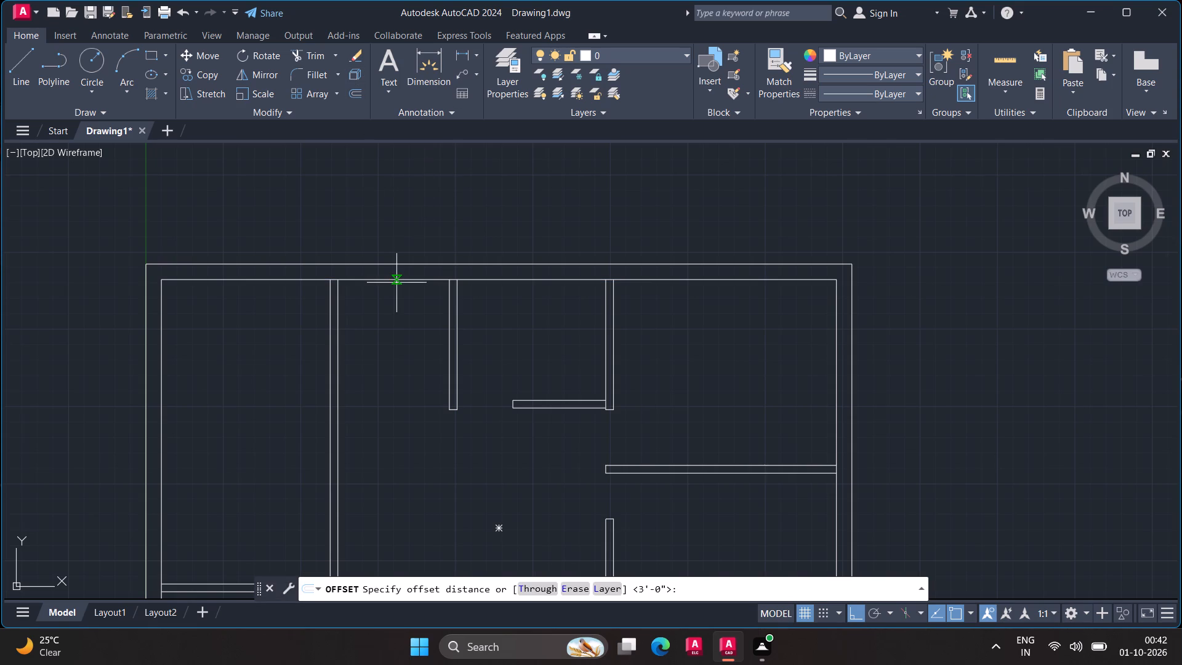
click(396, 280)
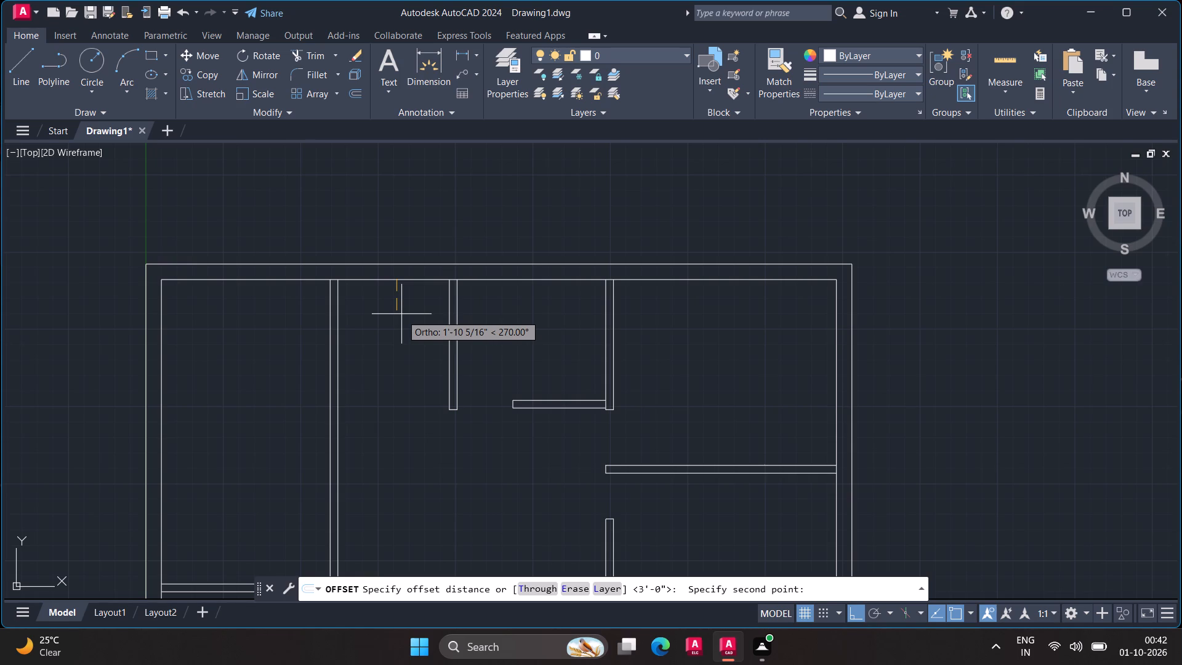
key(7)
key(shift+quotedbl)
key(Return)
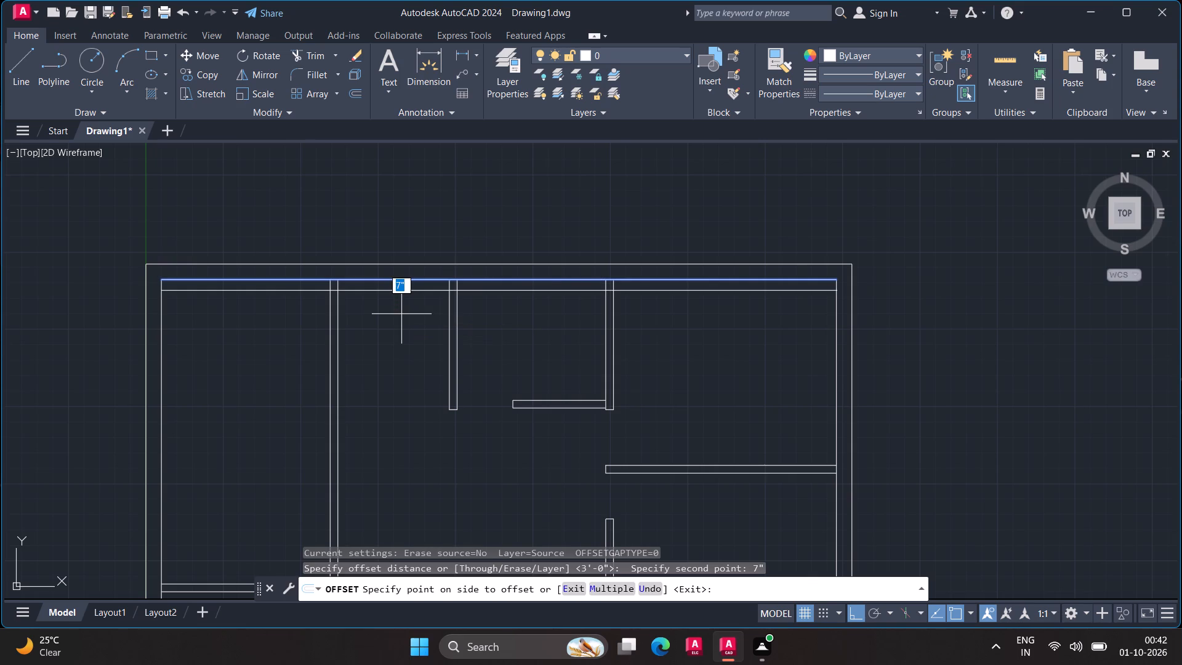
click(404, 325)
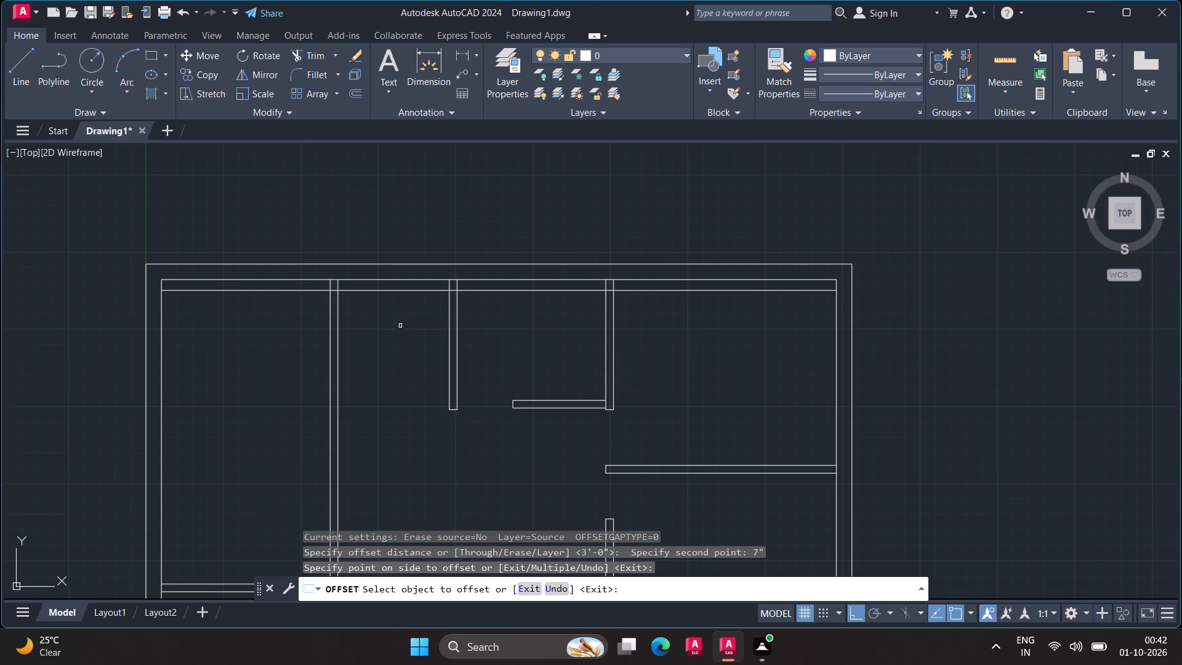
Trim the 7" offset line so only the segment between the left full-height partition and the short middle partition remains.
click(295, 52)
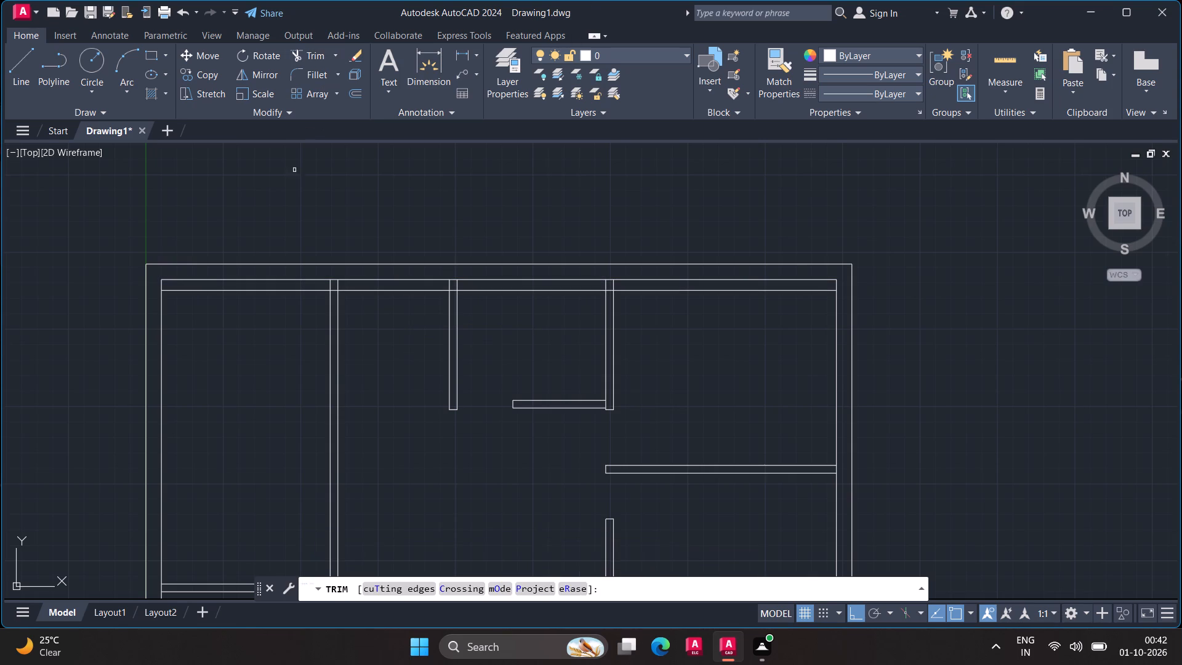
click(334, 292)
click(316, 292)
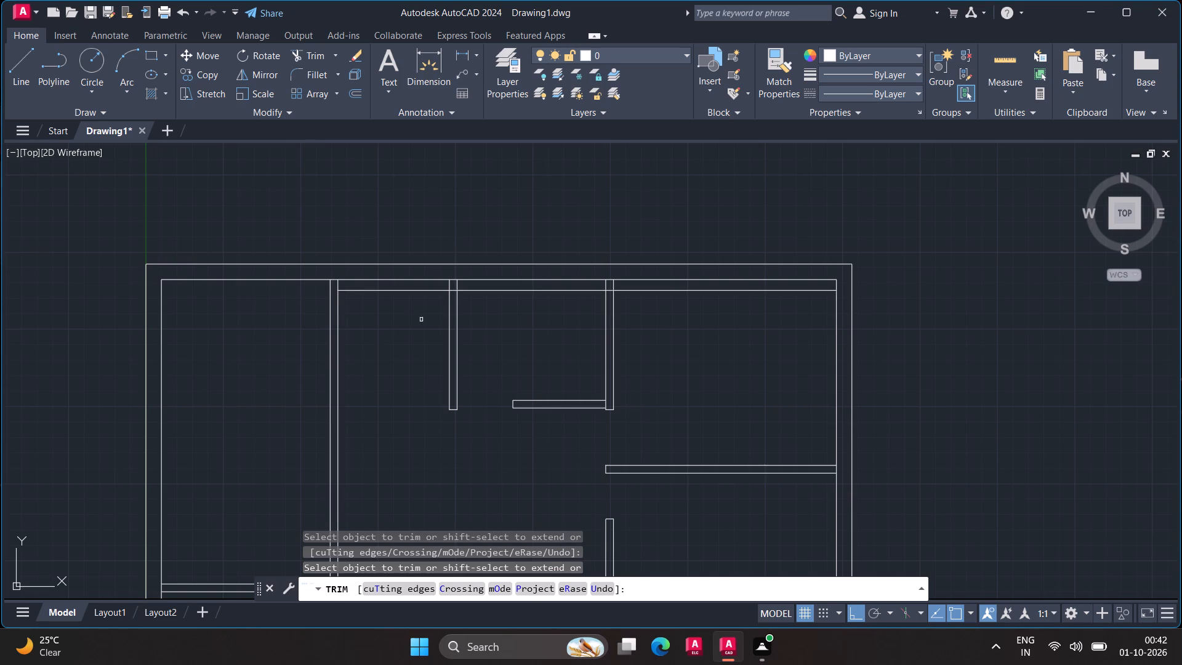
click(452, 292)
click(489, 289)
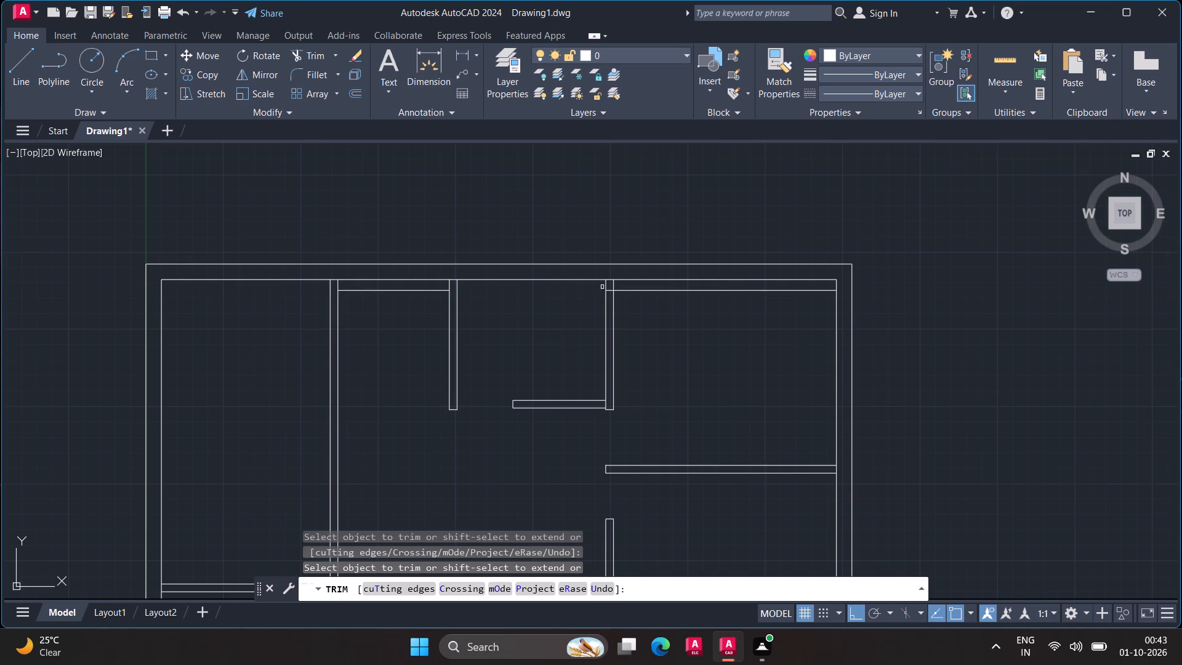
click(610, 292)
click(617, 292)
key(Escape)
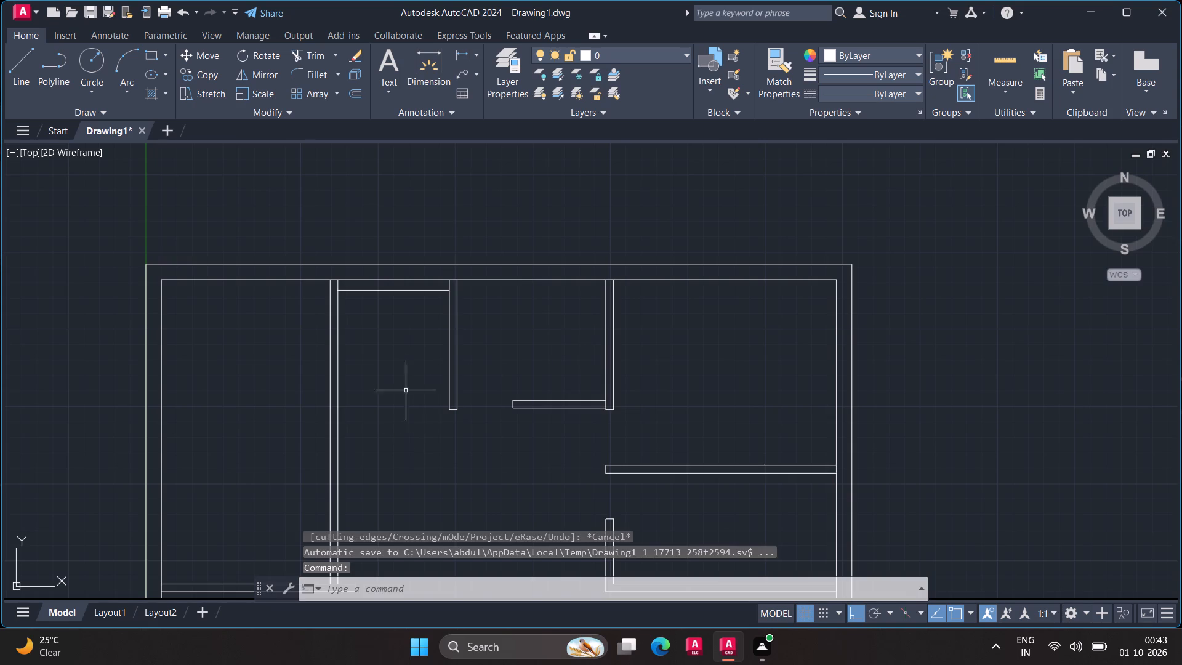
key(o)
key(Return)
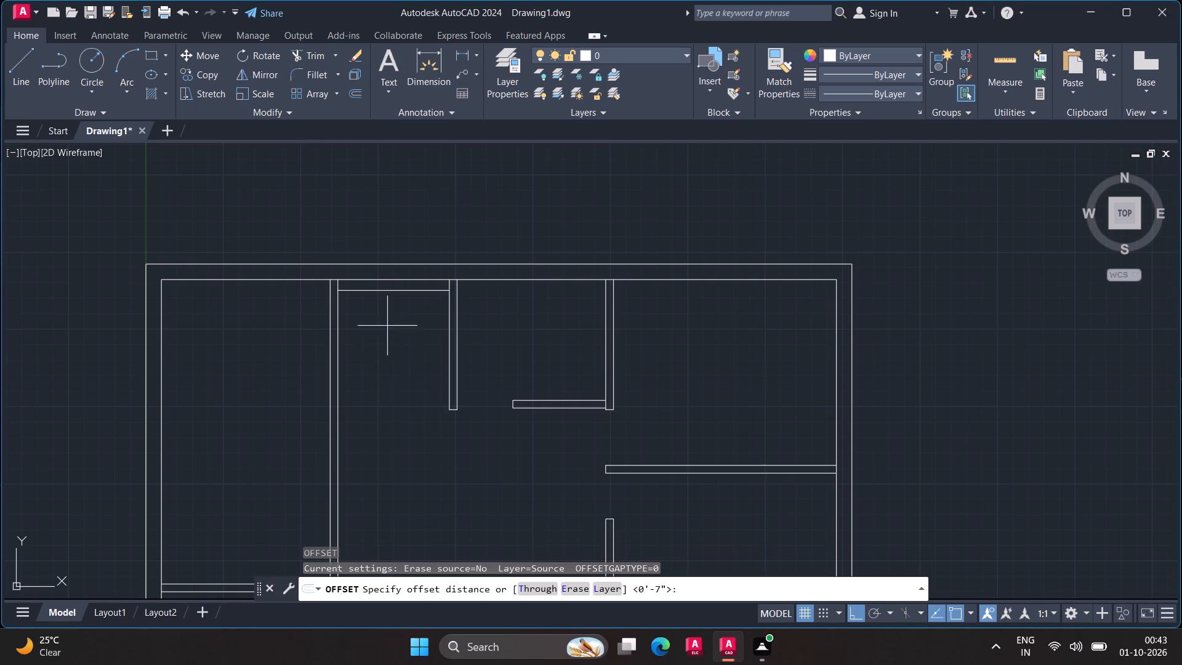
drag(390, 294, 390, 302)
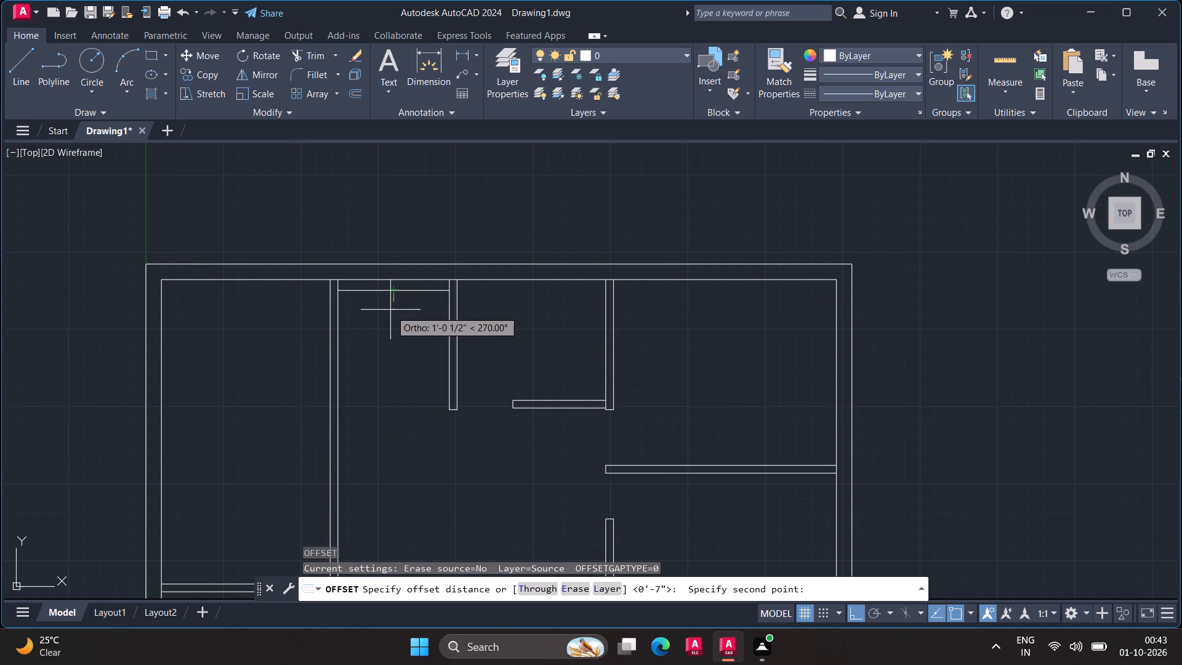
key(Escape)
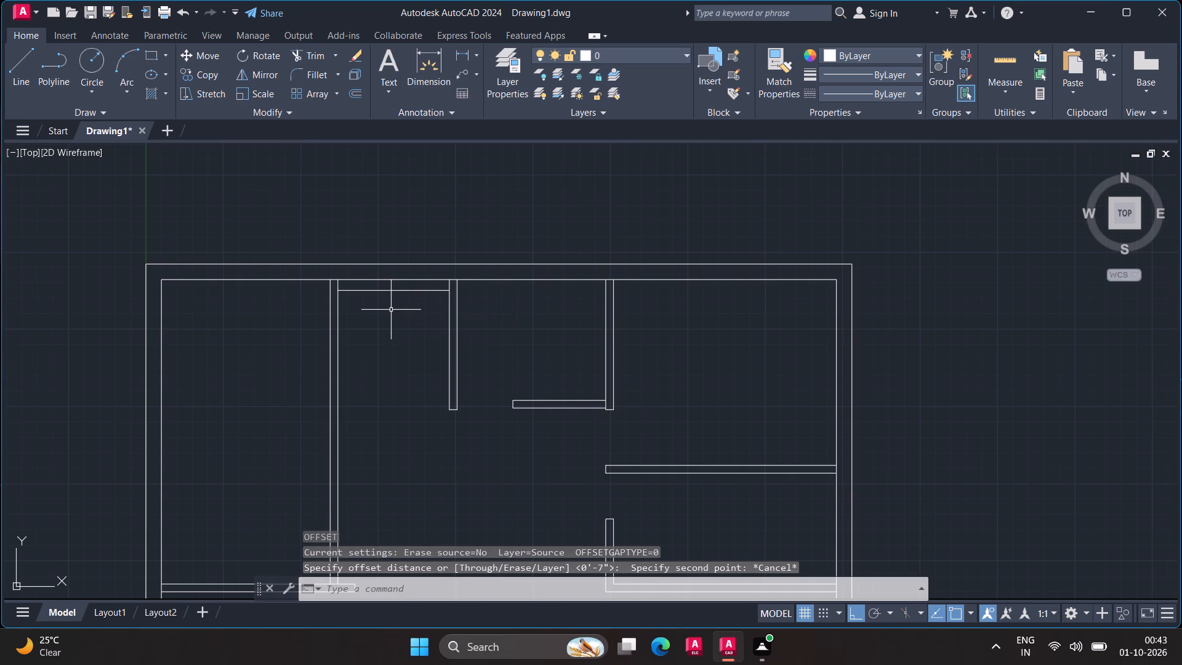
Copy the short line between the two upper partitions downward as an array of 10 items spaced 7" apart.
text(co)
key(Return)
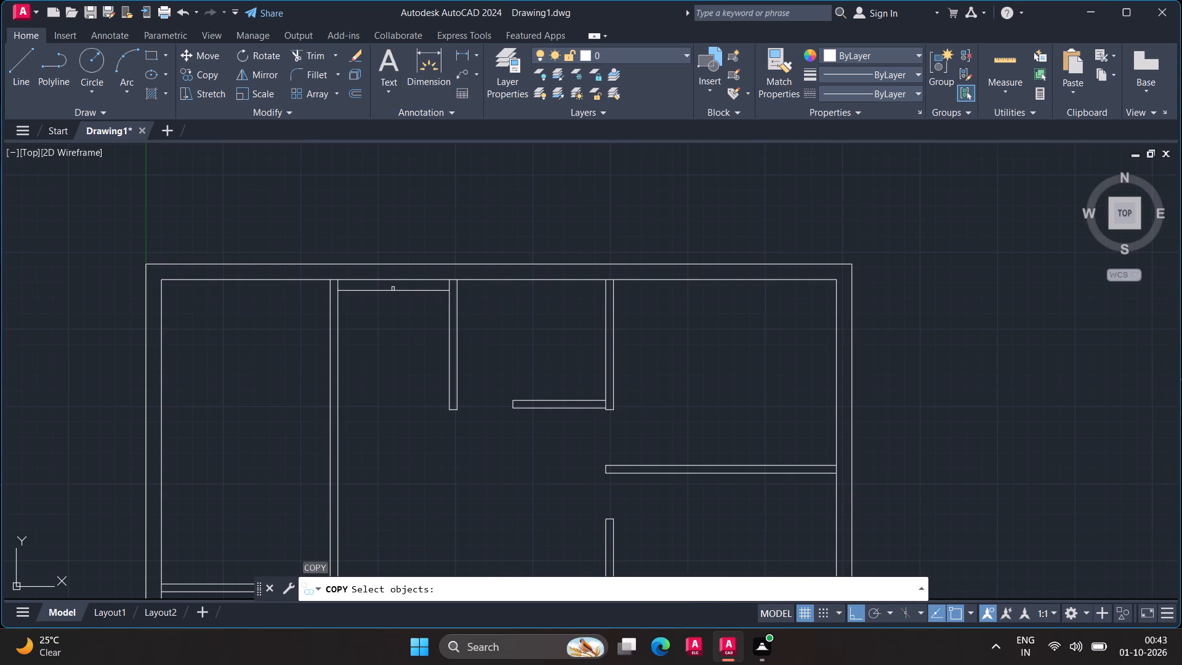
click(399, 292)
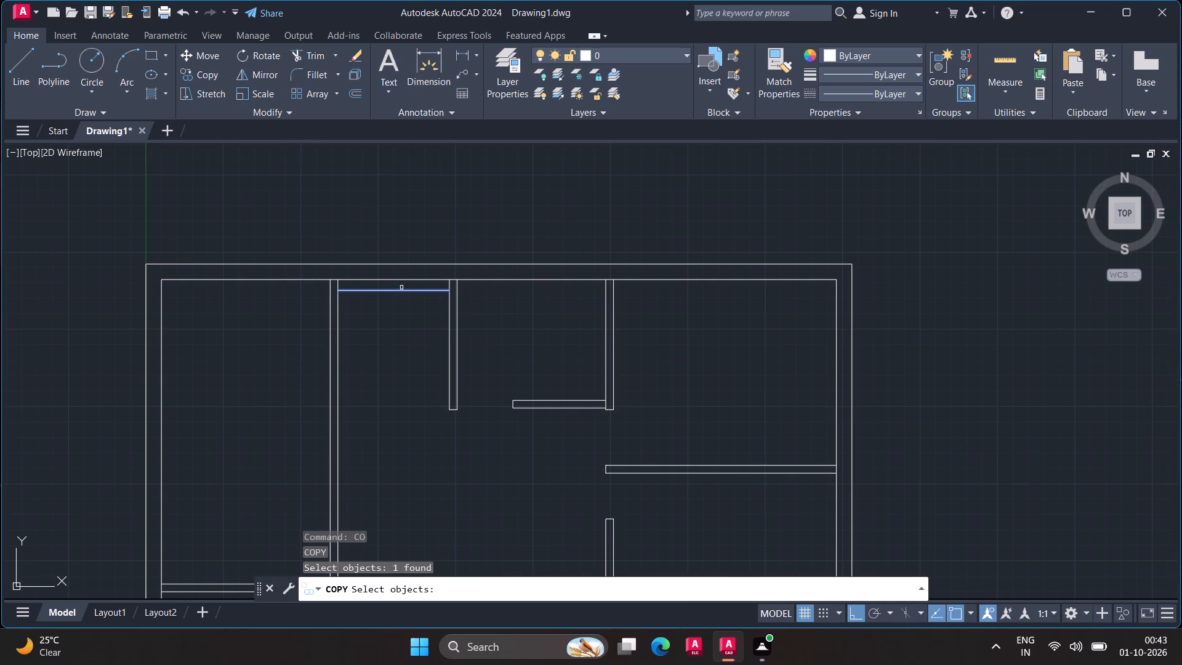
click(399, 291)
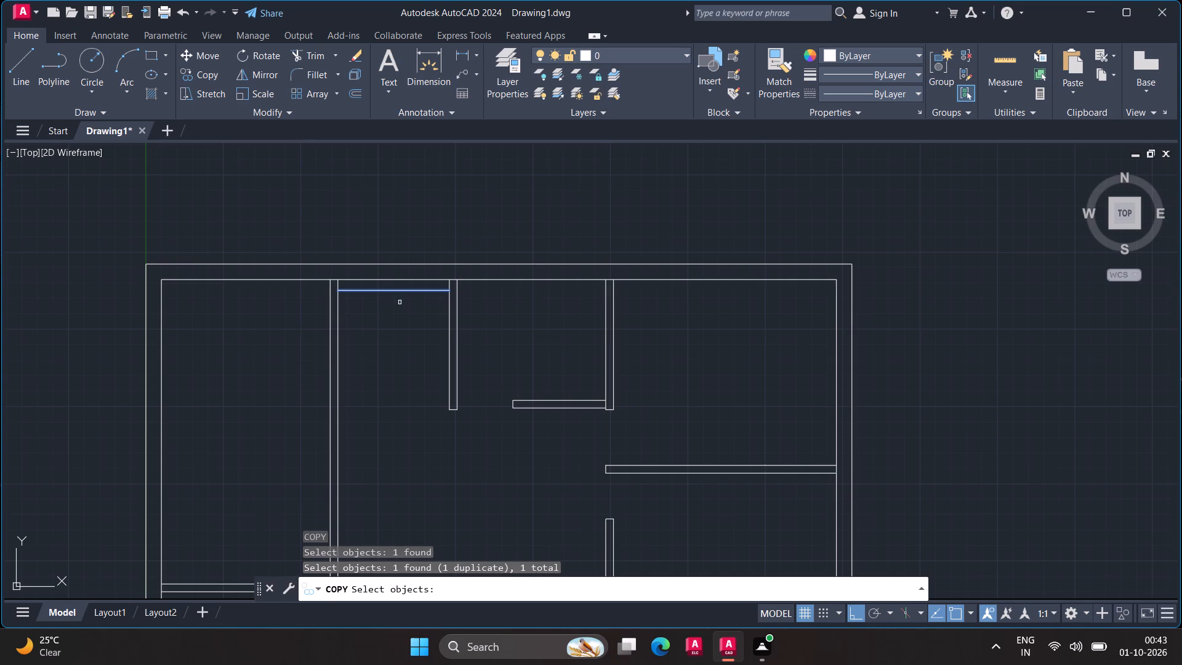
key(Return)
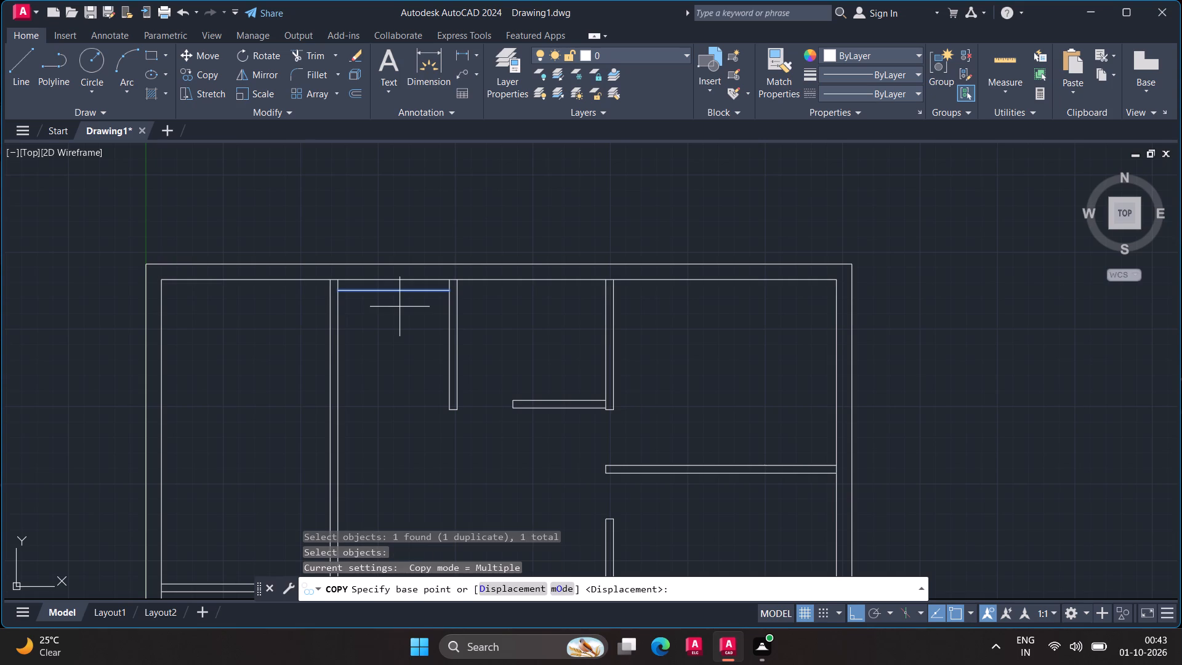
click(393, 291)
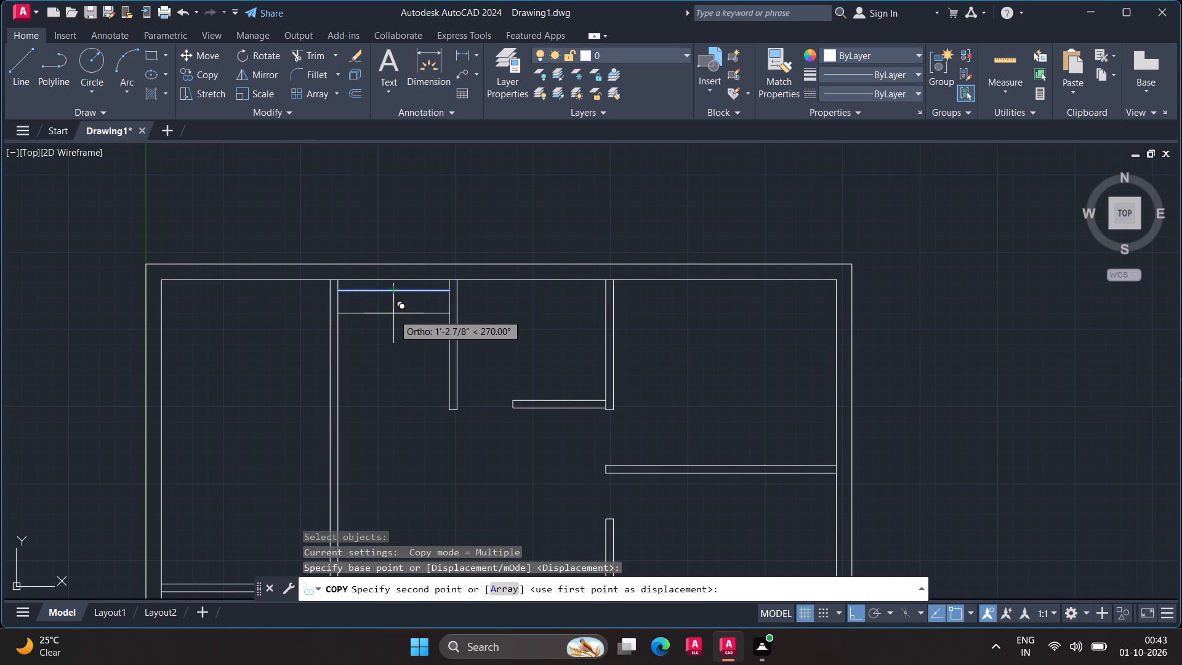
key(a)
key(Return)
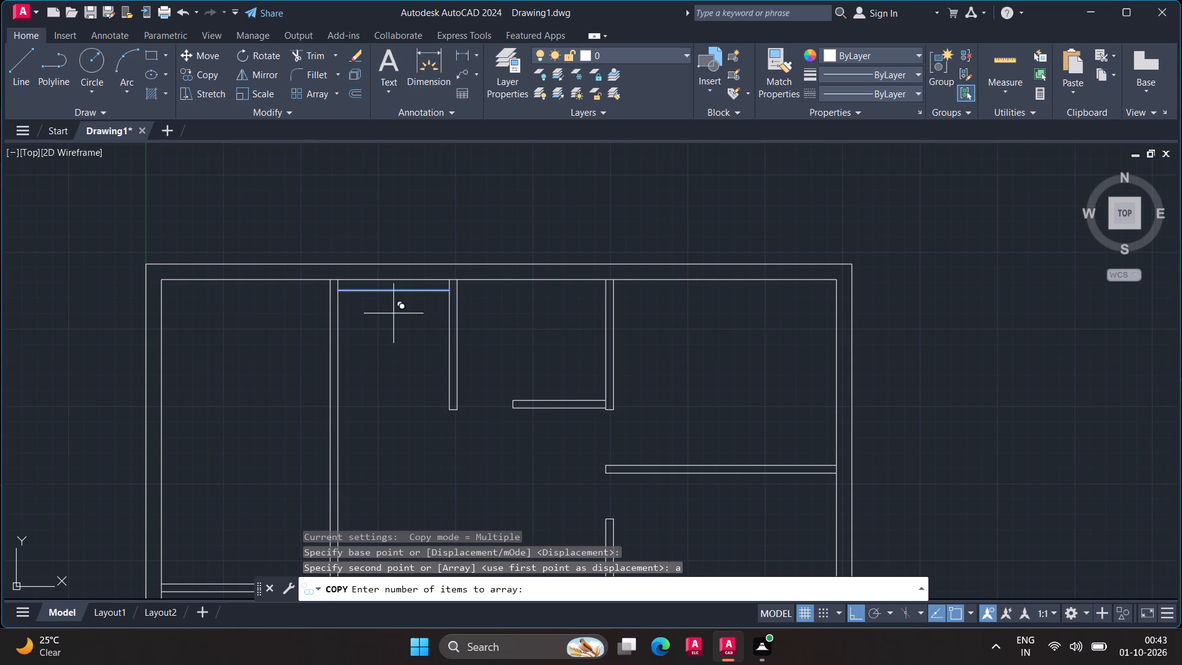
text(10)
key(Return)
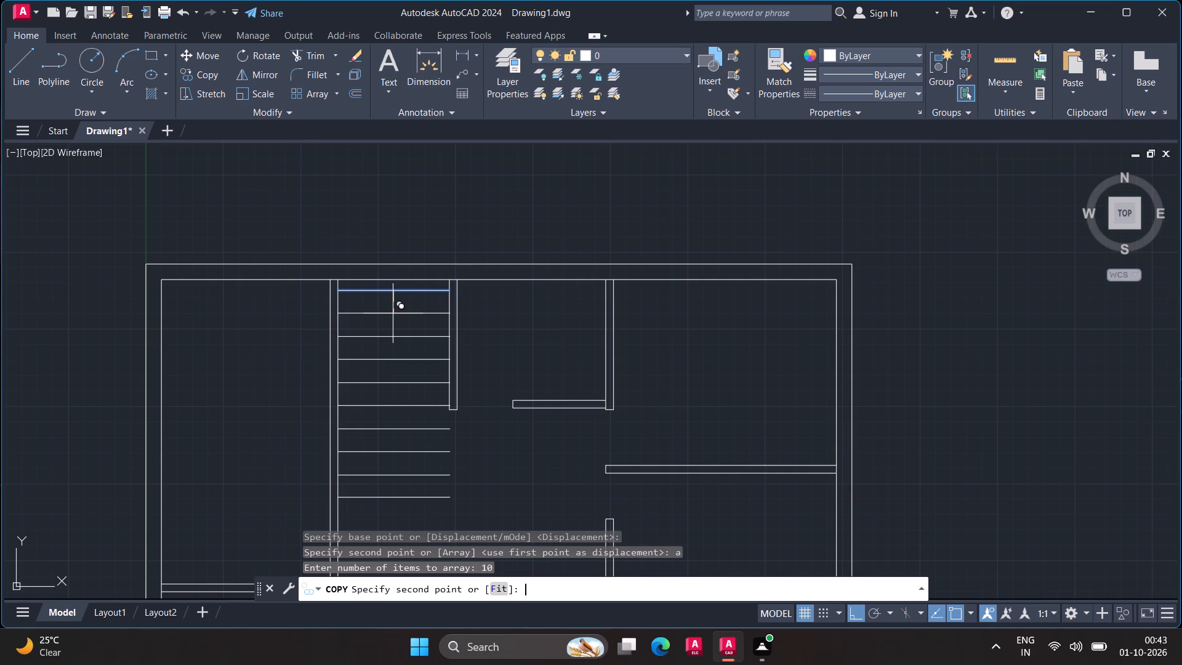
key(7)
key(shift+quotedbl)
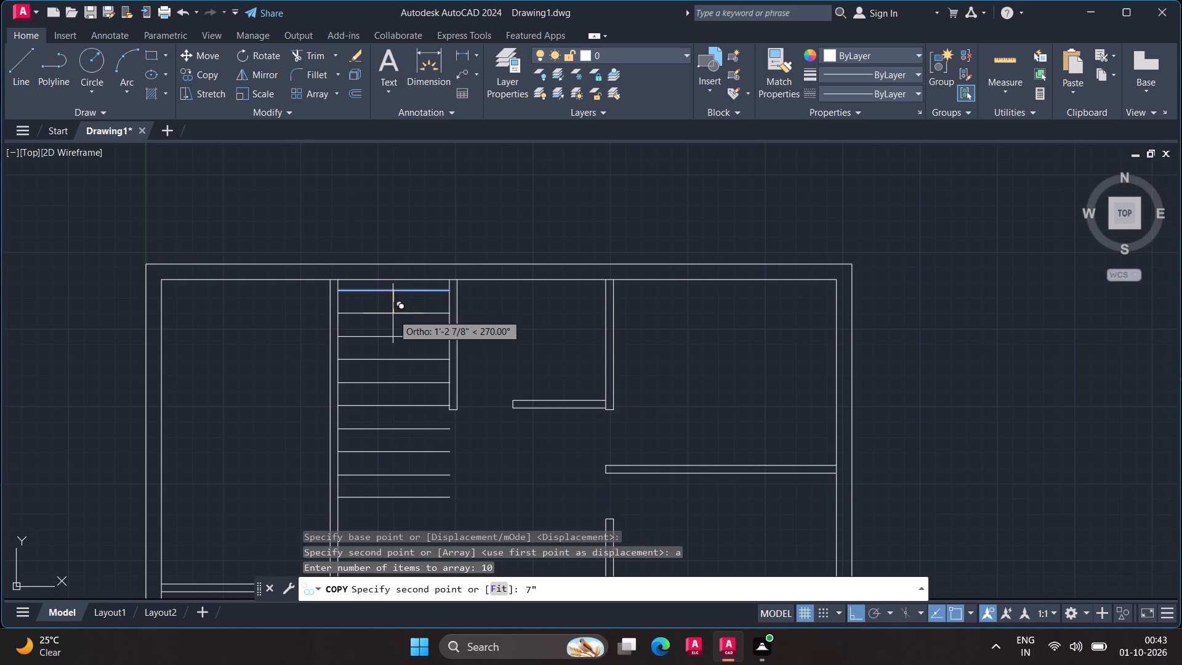
key(Return)
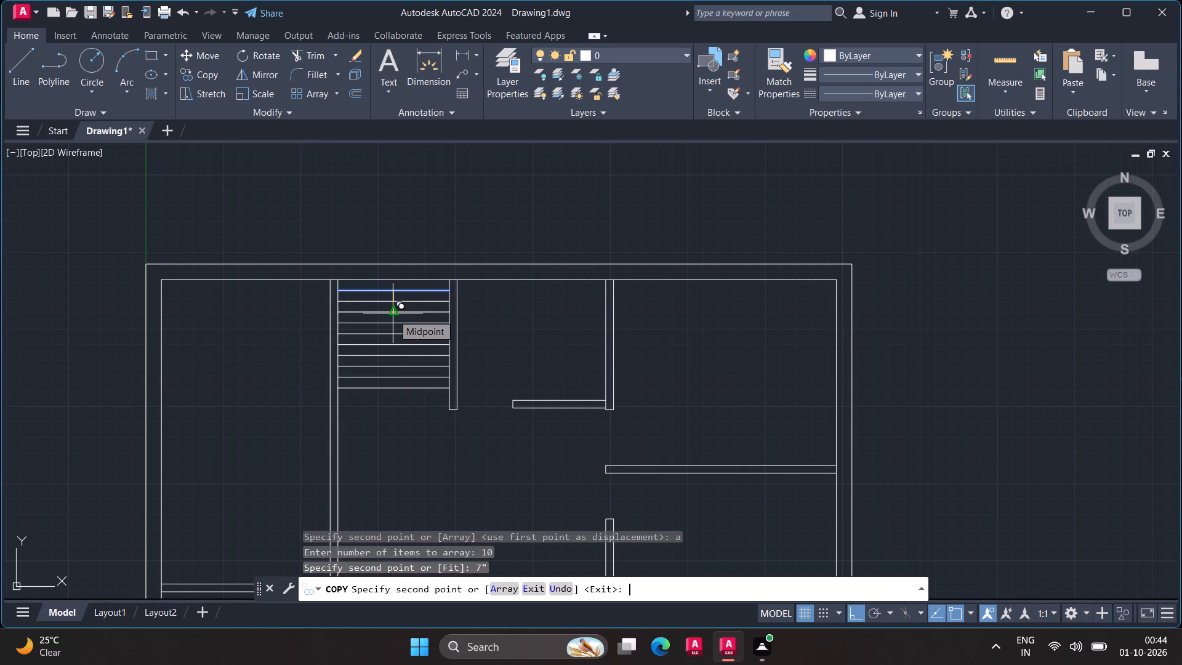
Array the same short line again as 15 items spaced 7' apart downward and end the copying.
key(a)
key(Return)
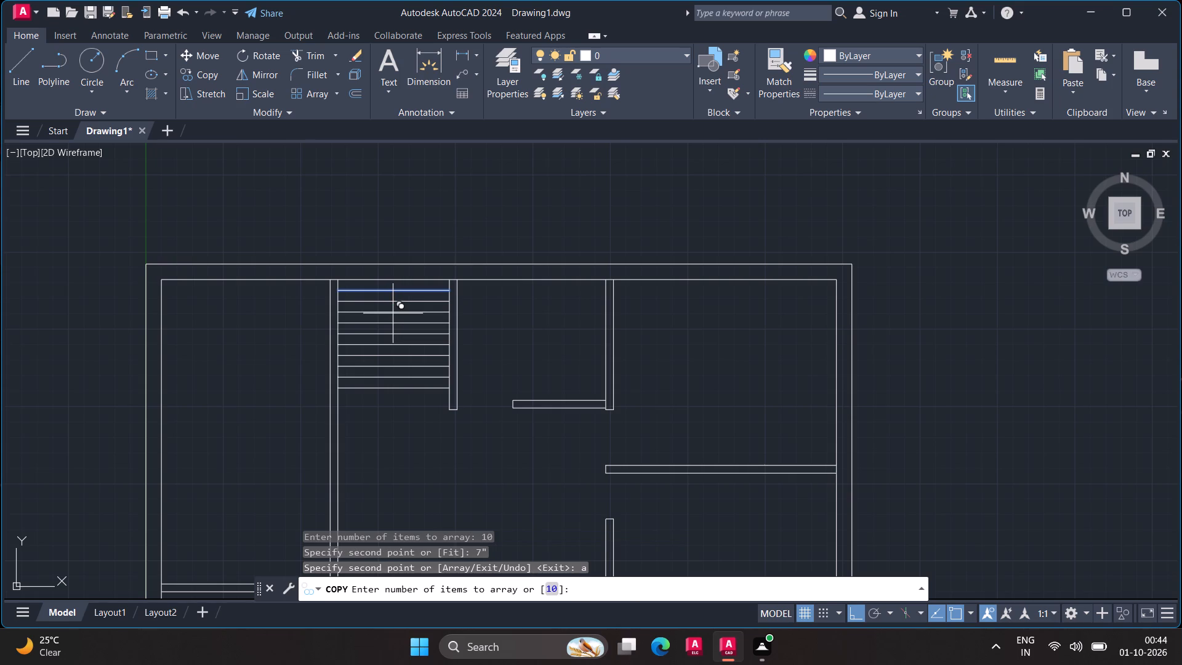
key(1)
key(5)
key(Return)
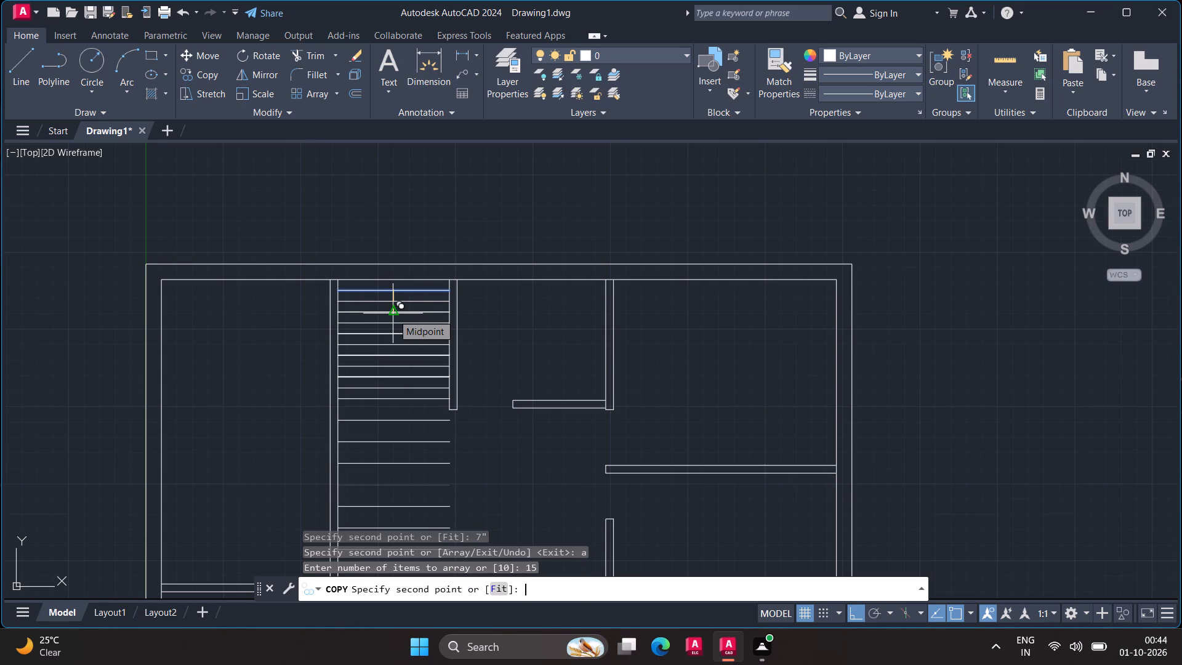
text(7')
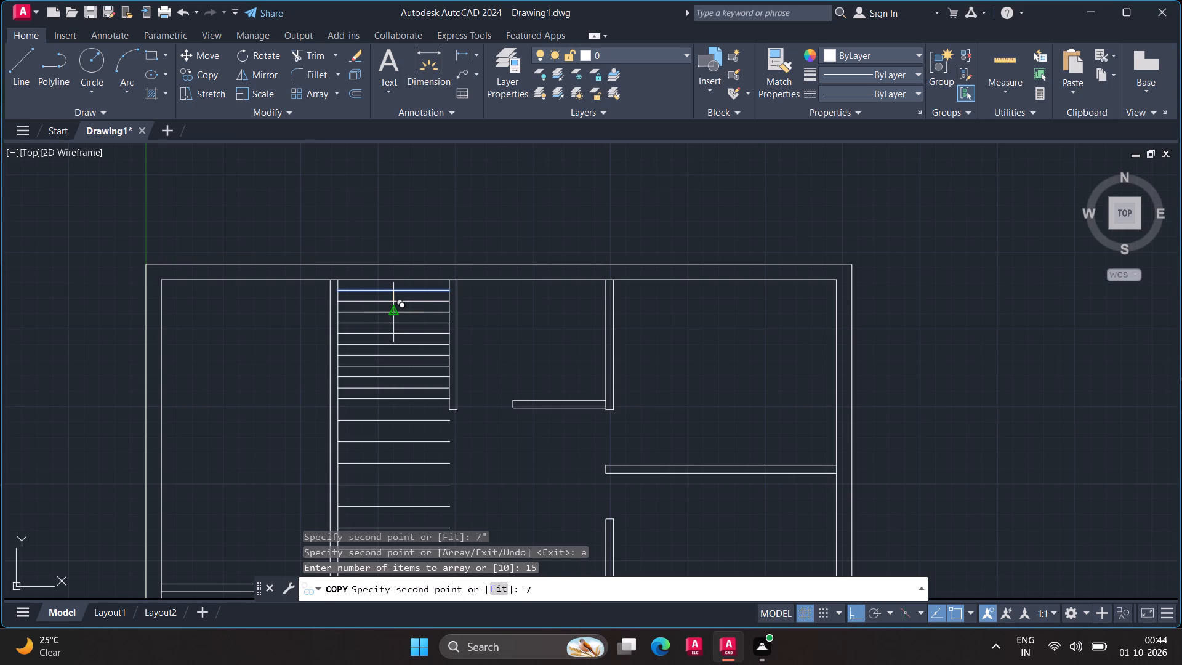
key(Return)
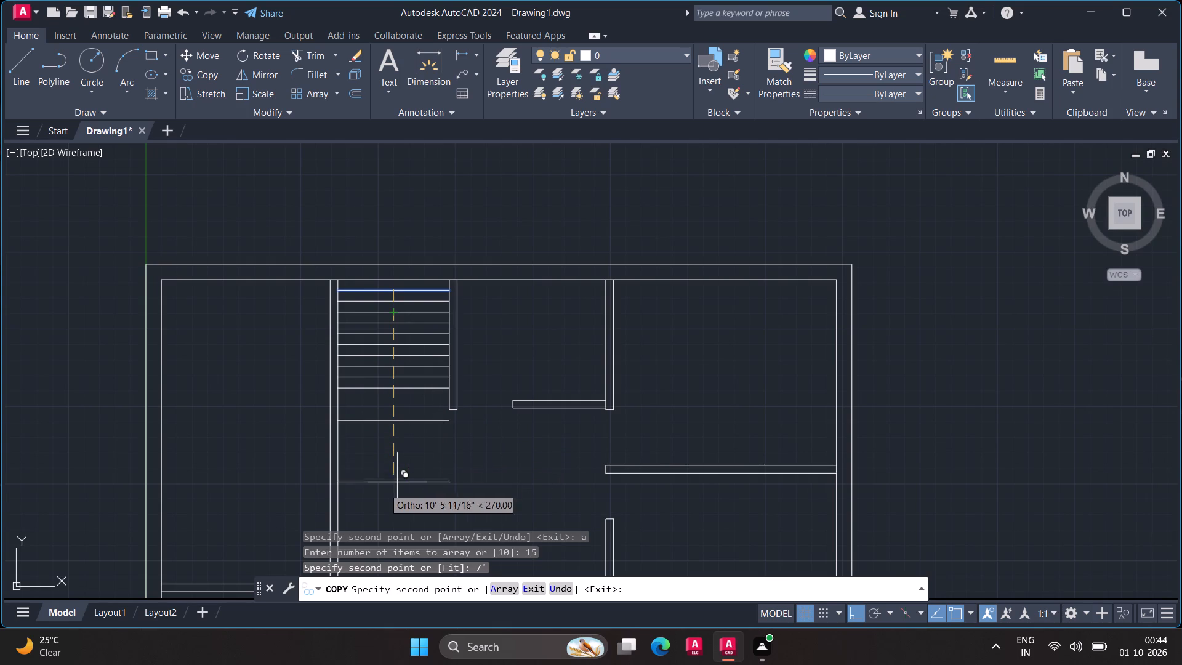
key(Escape)
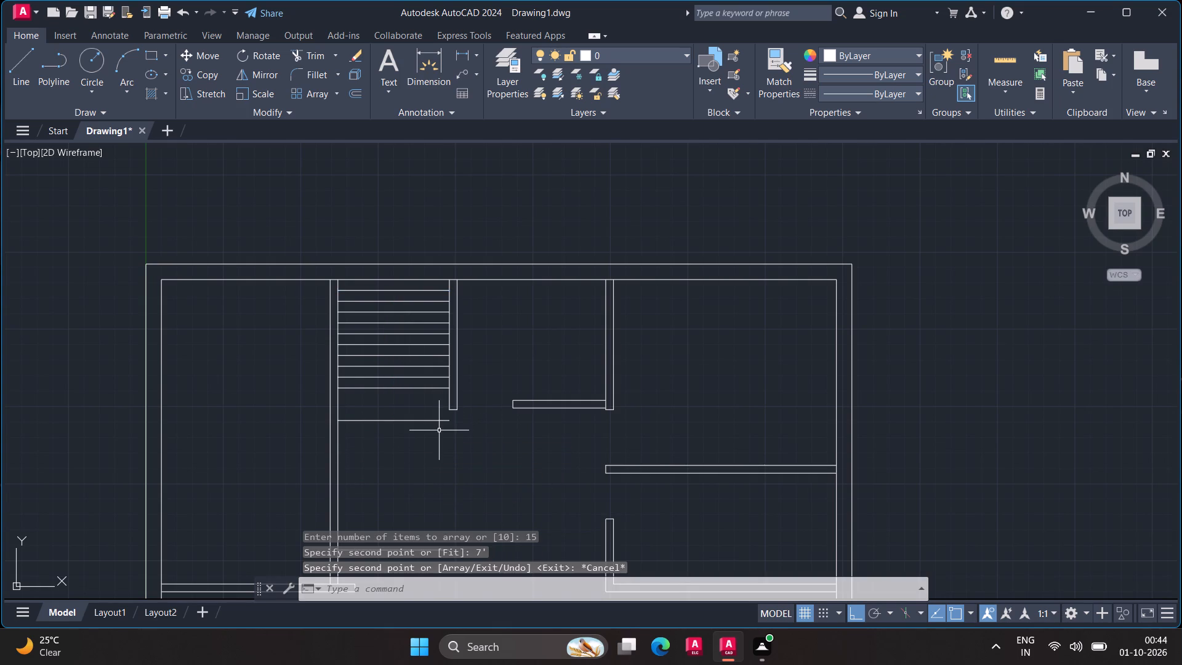
key(Escape)
Erase the stray array line just below the lower end of the short middle partition.
click(425, 422)
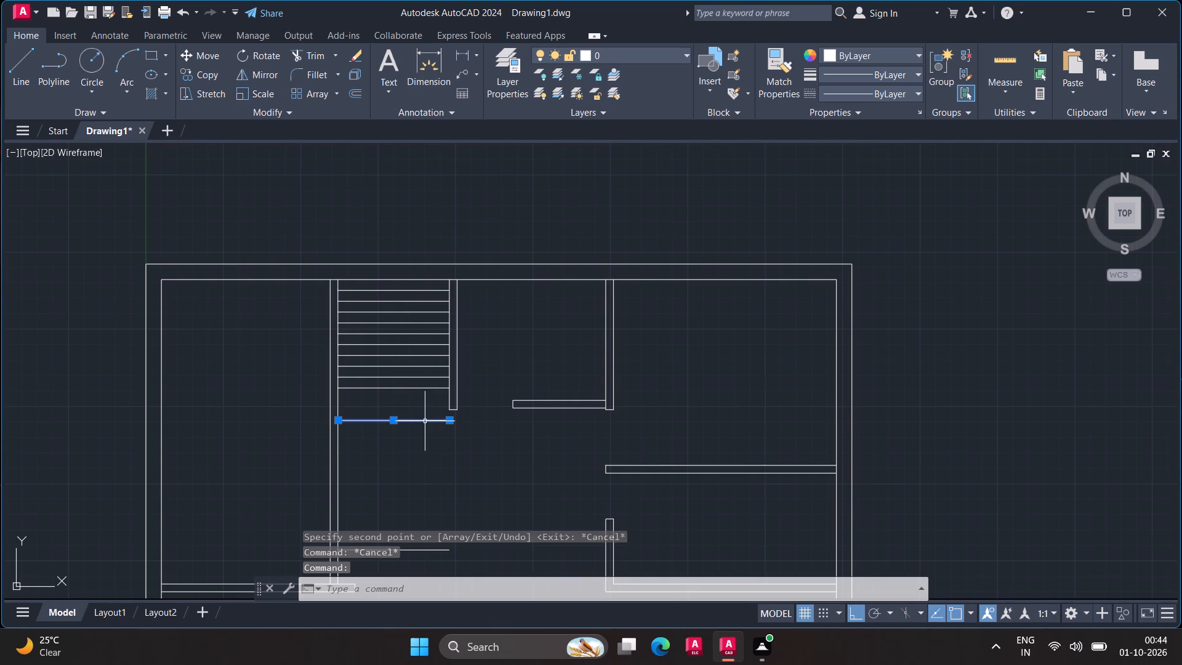
right_click(424, 421)
click(454, 140)
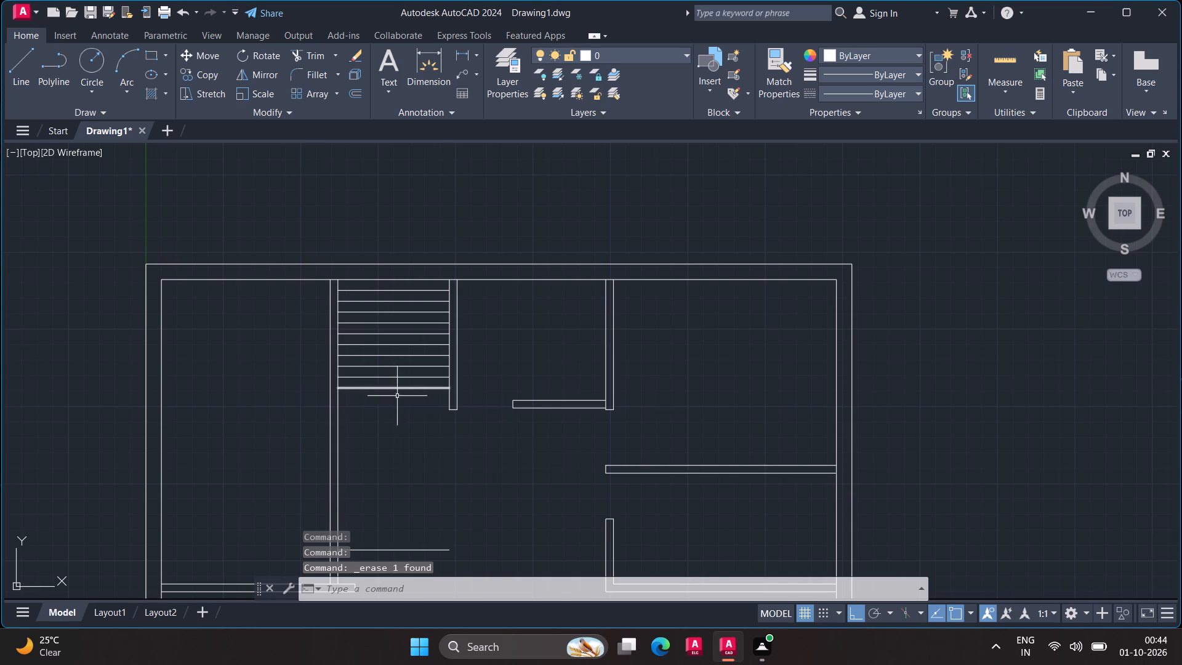
Offset the lowest stair line 7" downward twice, reaching the lower end of the short middle partition.
key(o)
key(Return)
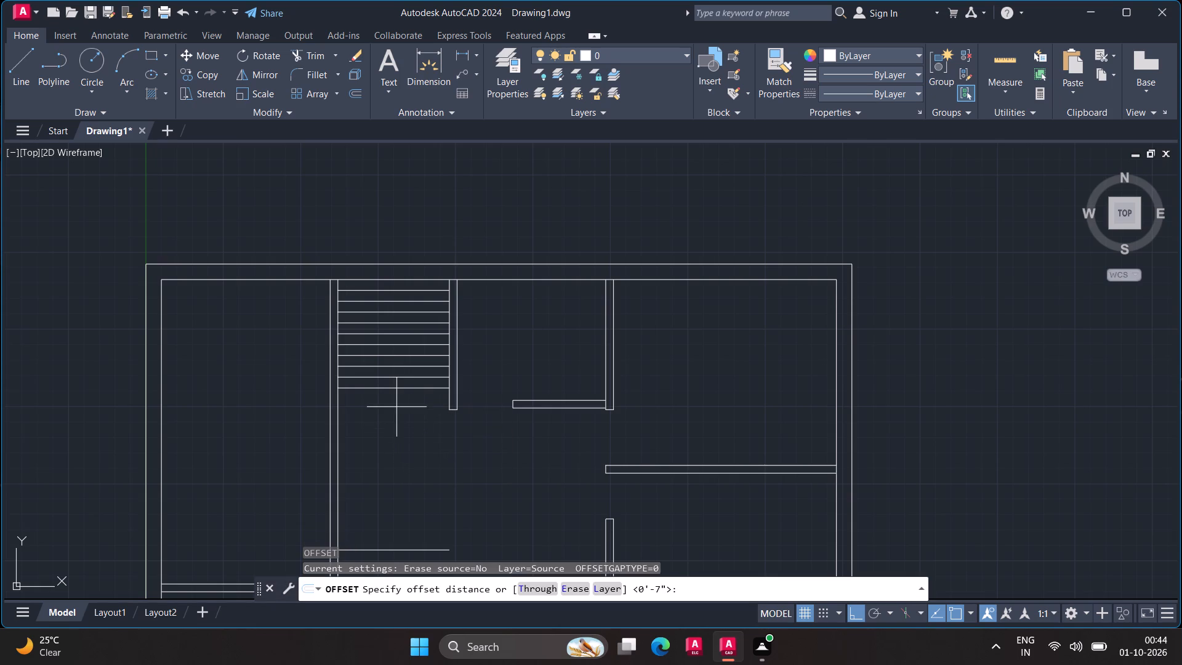
click(396, 388)
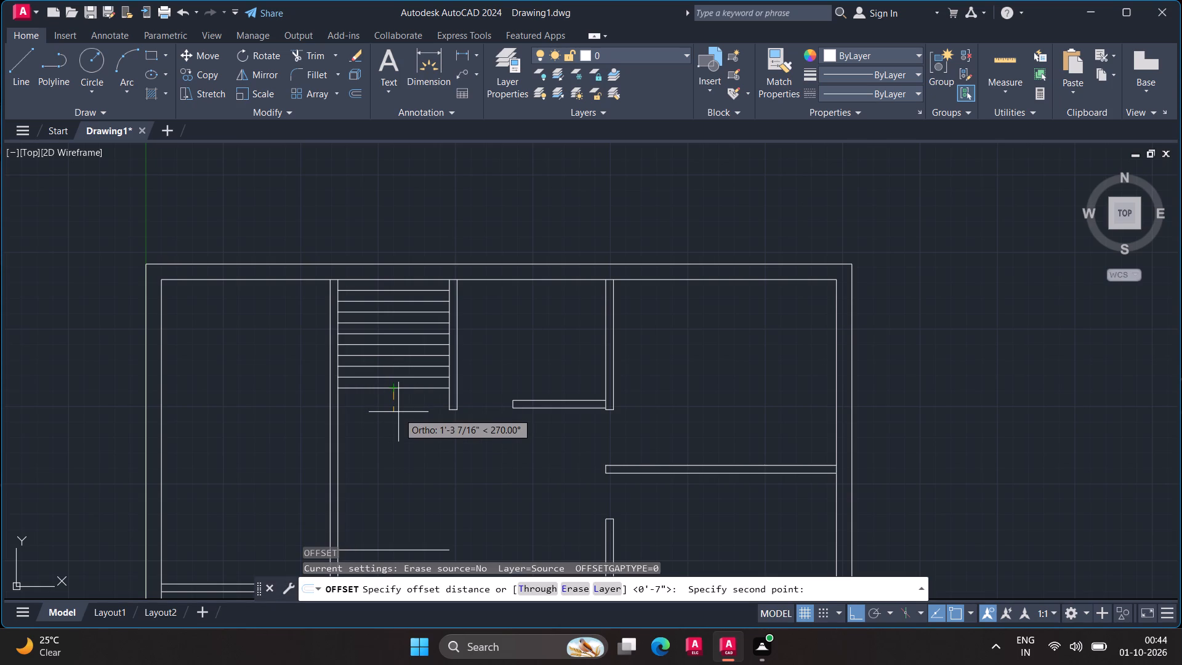
text(7")
key(Return)
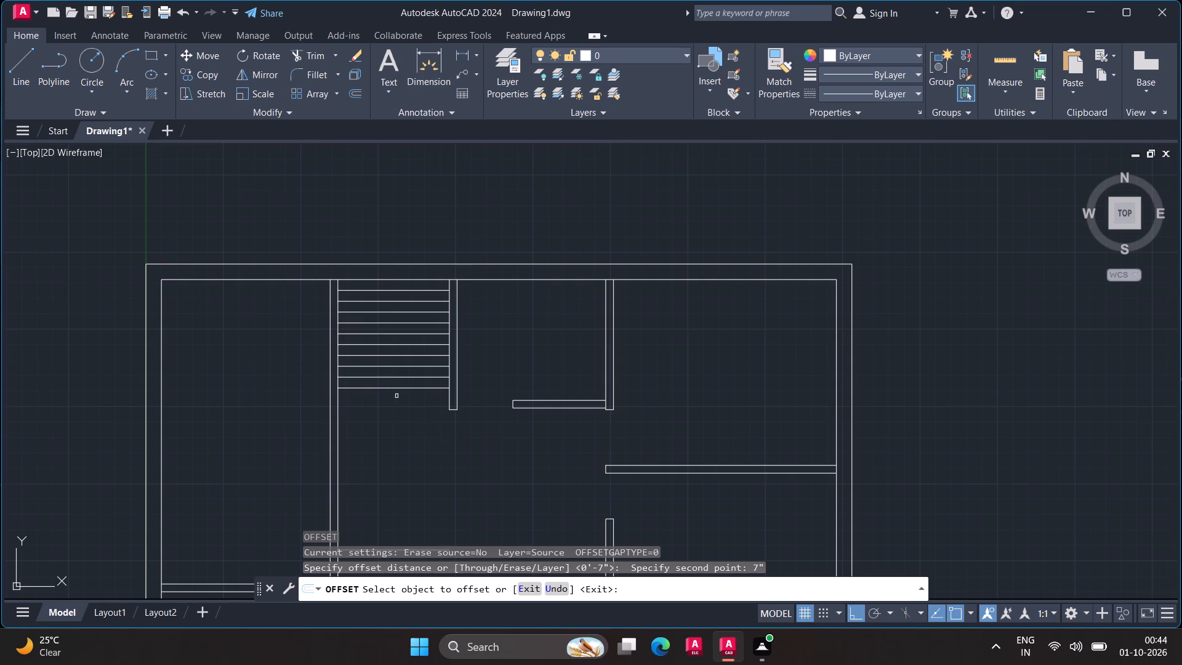
click(394, 389)
click(393, 407)
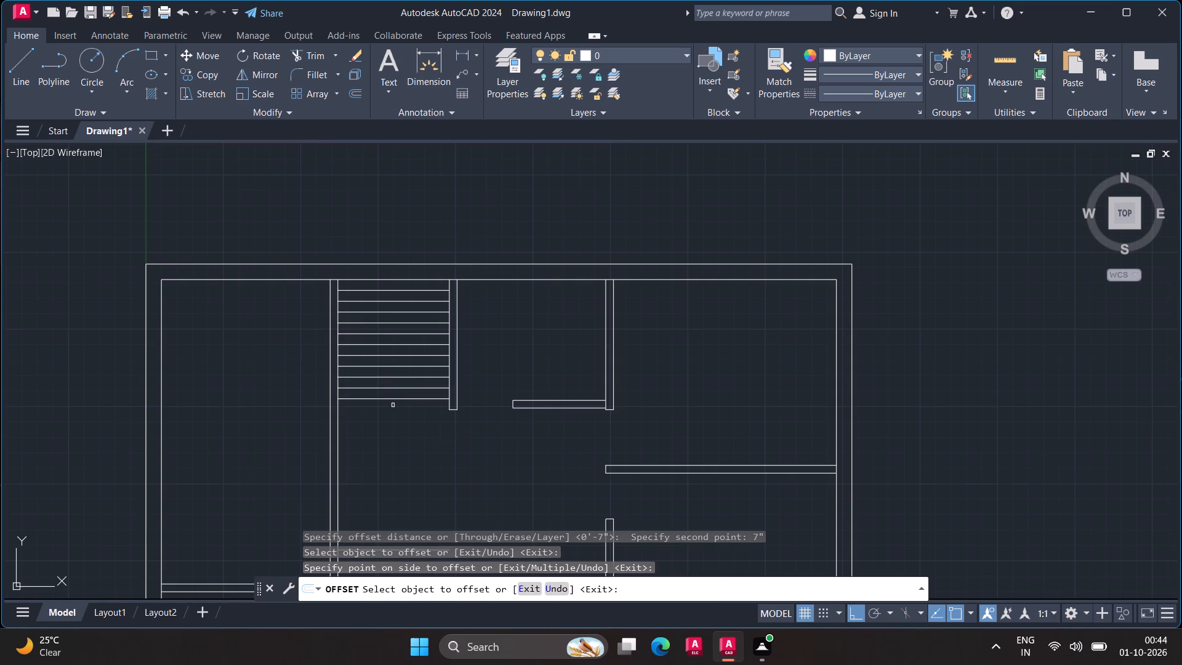
click(393, 399)
click(393, 412)
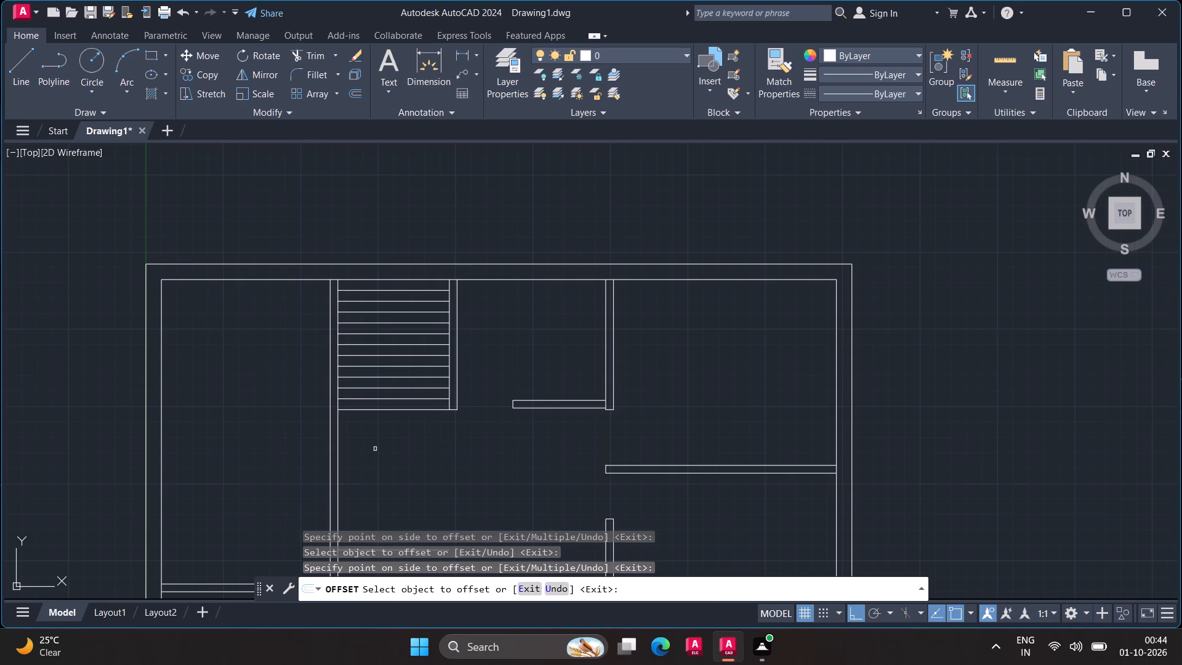
key(Escape)
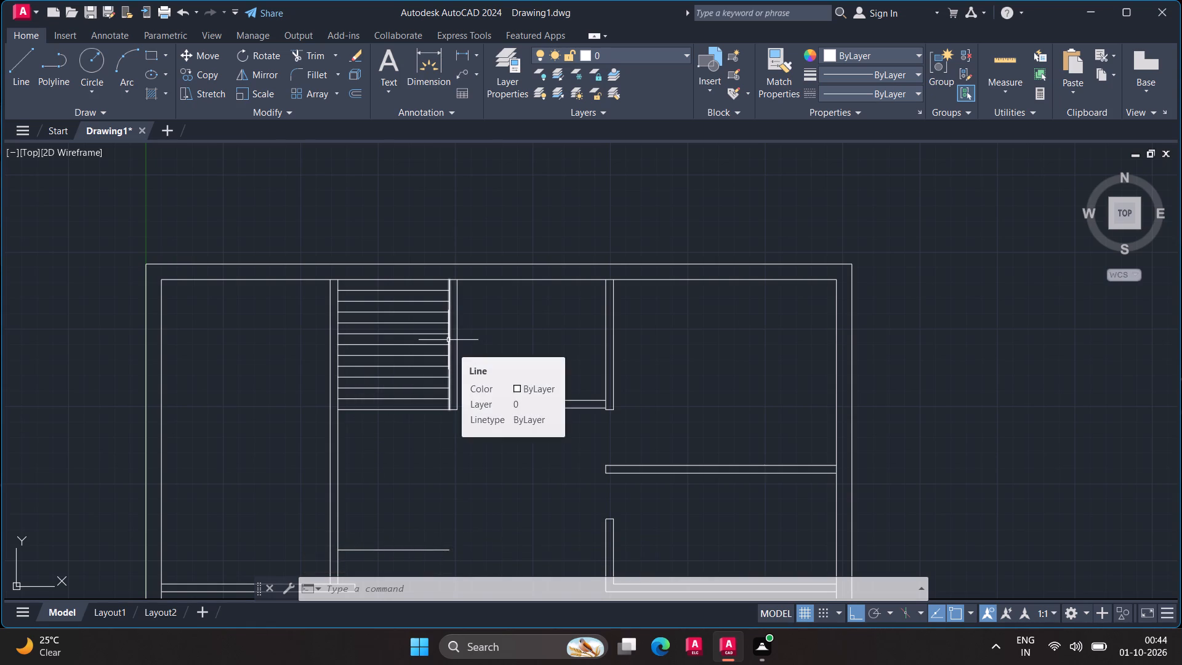
Offset the short middle partition's stair-side line 3' toward the left full-height partition, across the stair lines.
key(space)
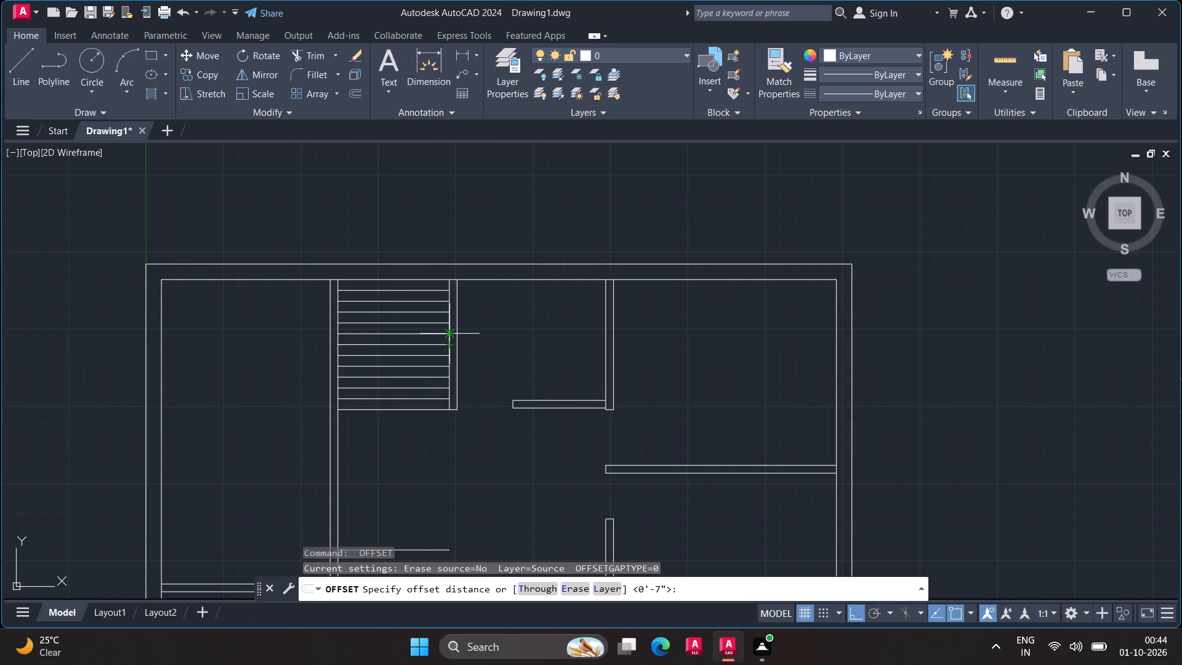
click(448, 345)
key(3)
key(apostrophe)
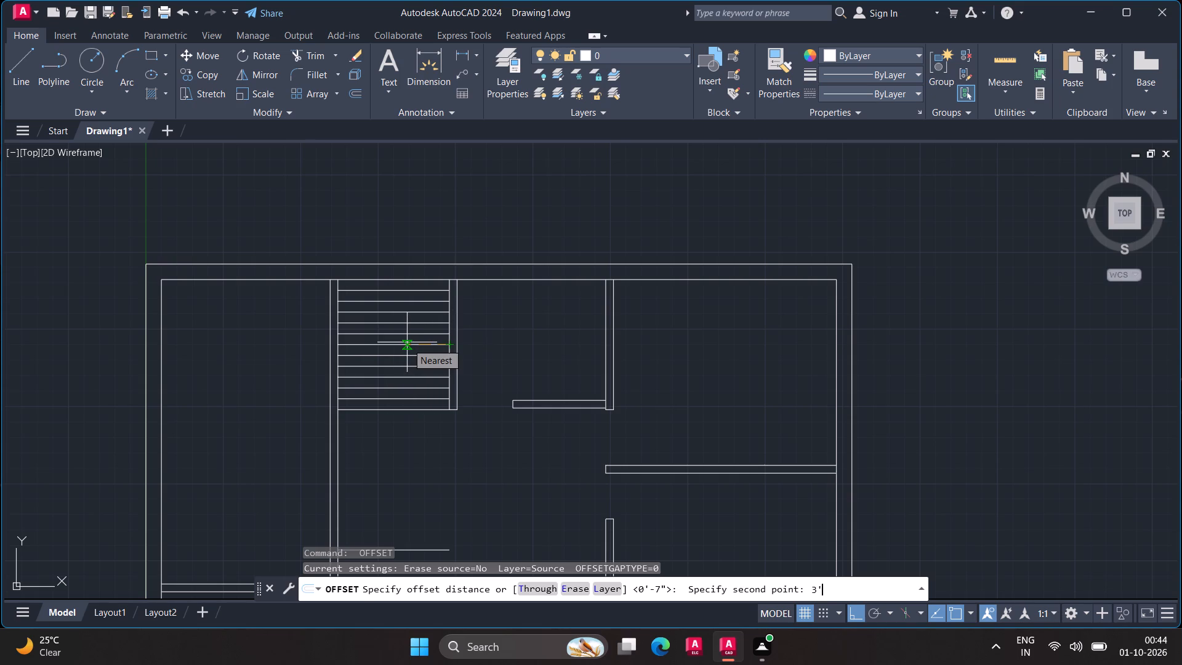
key(Return)
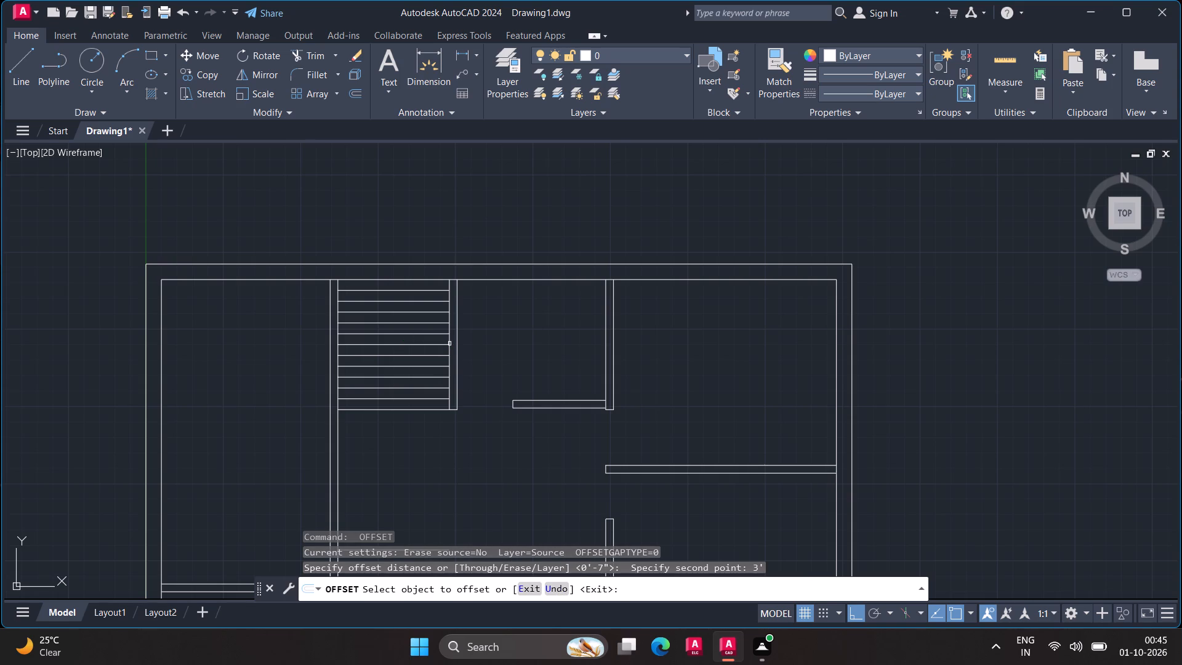
click(448, 338)
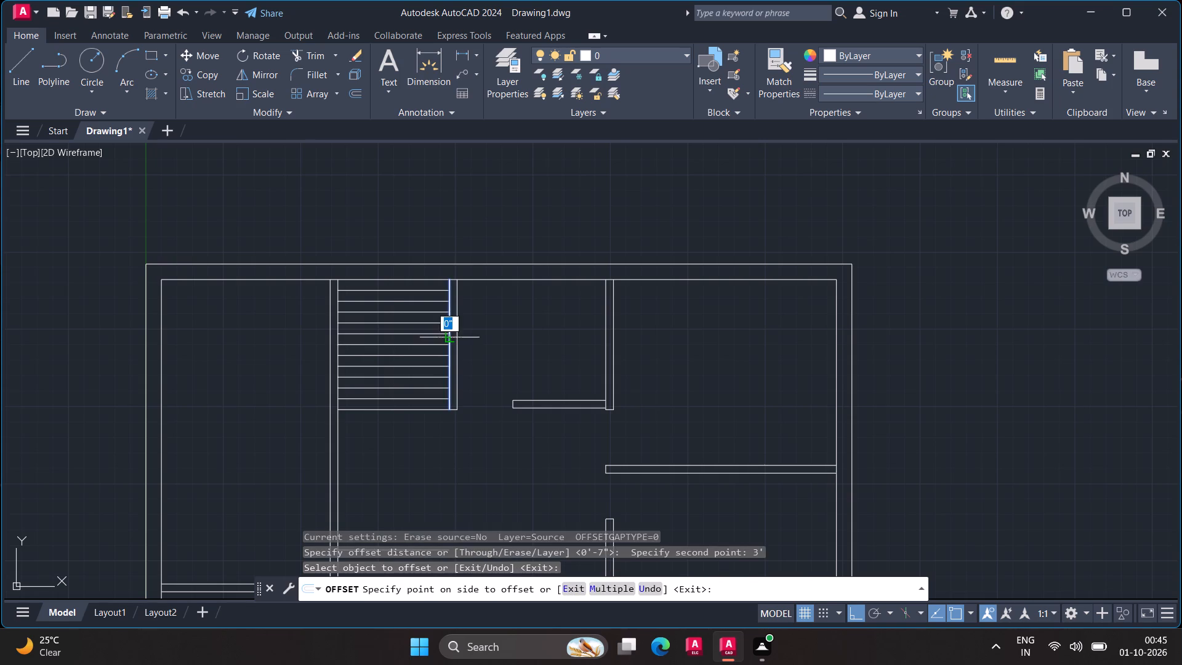
click(435, 339)
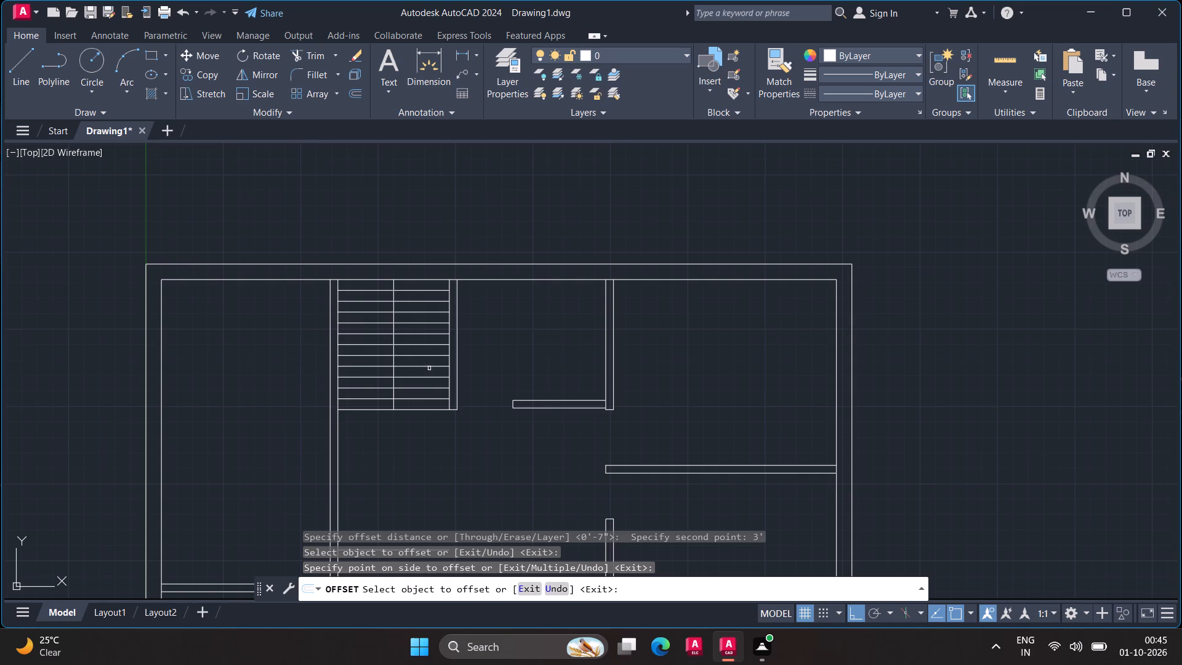
Trim the five lowest stair lines between the stair's centre line and the short middle partition, leaving the left flight intact.
key(Escape)
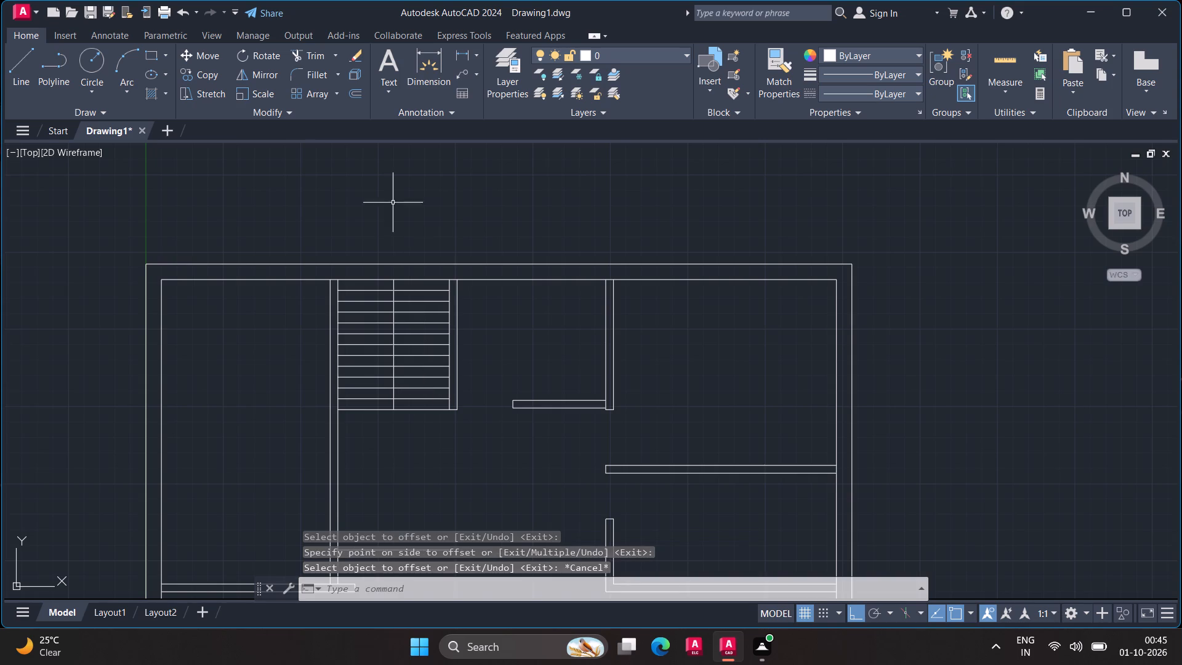
text(tr)
key(Return)
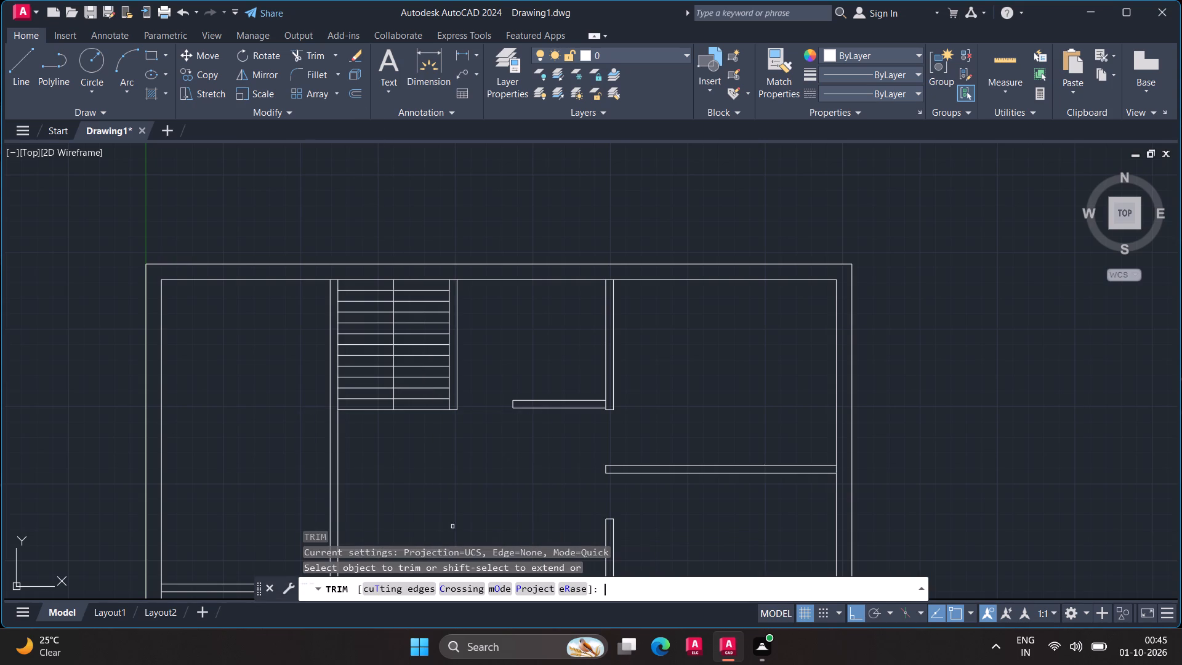
click(419, 411)
click(420, 399)
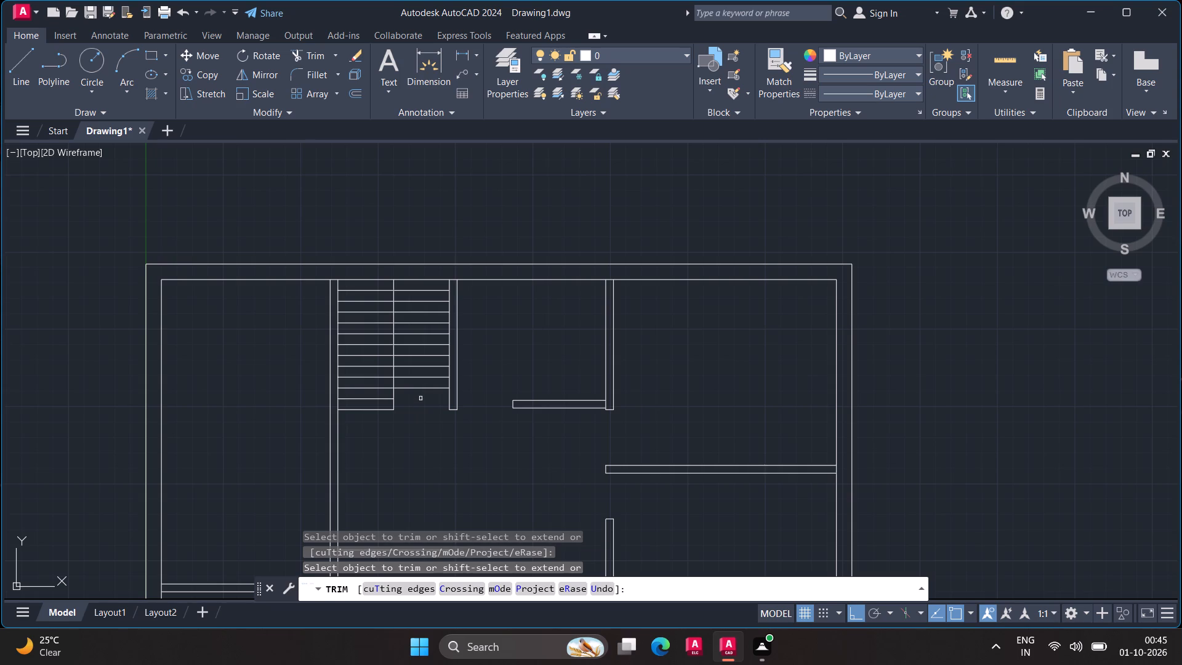
click(422, 389)
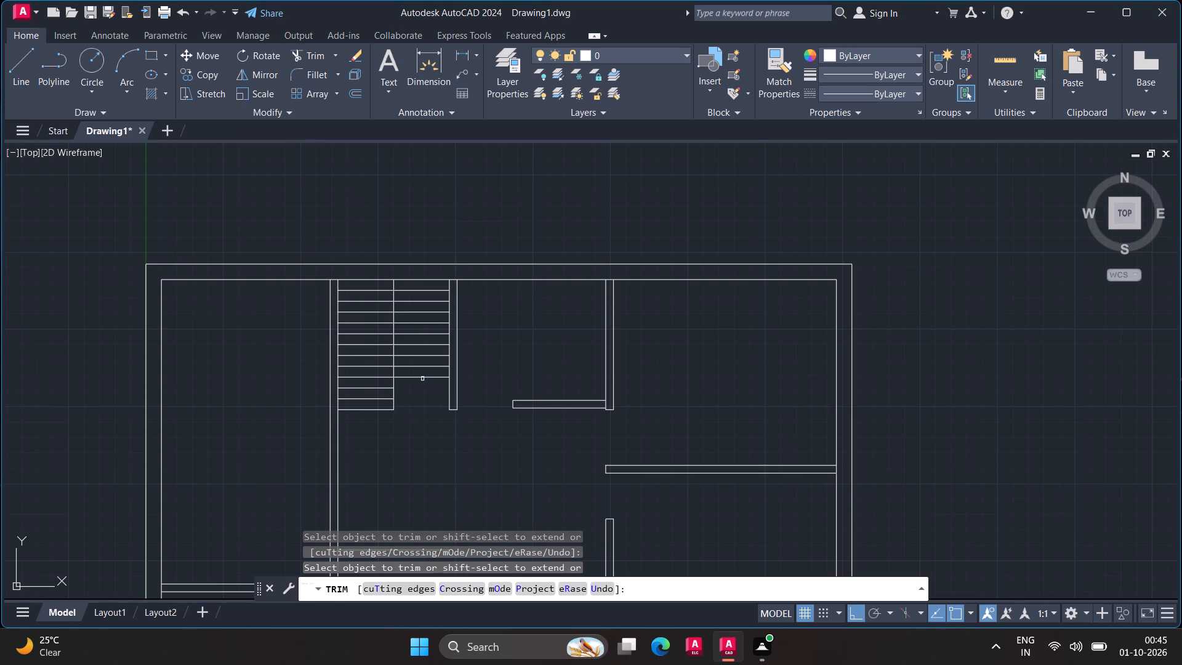
click(422, 378)
click(422, 368)
key(Escape)
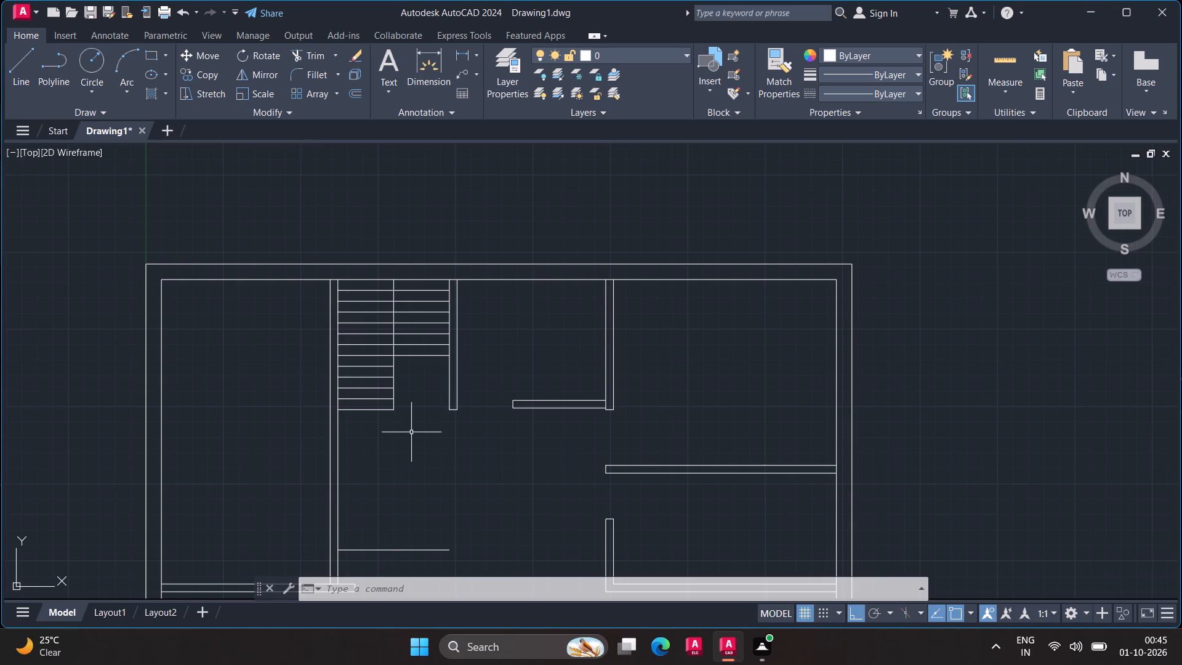
Erase all 13 stray array lines spaced 7' apart, running from below the staircase to far outside the floor plan.
scroll(412, 437, down, 1)
middle_drag(412, 439, 470, 400)
middle_click(486, 390)
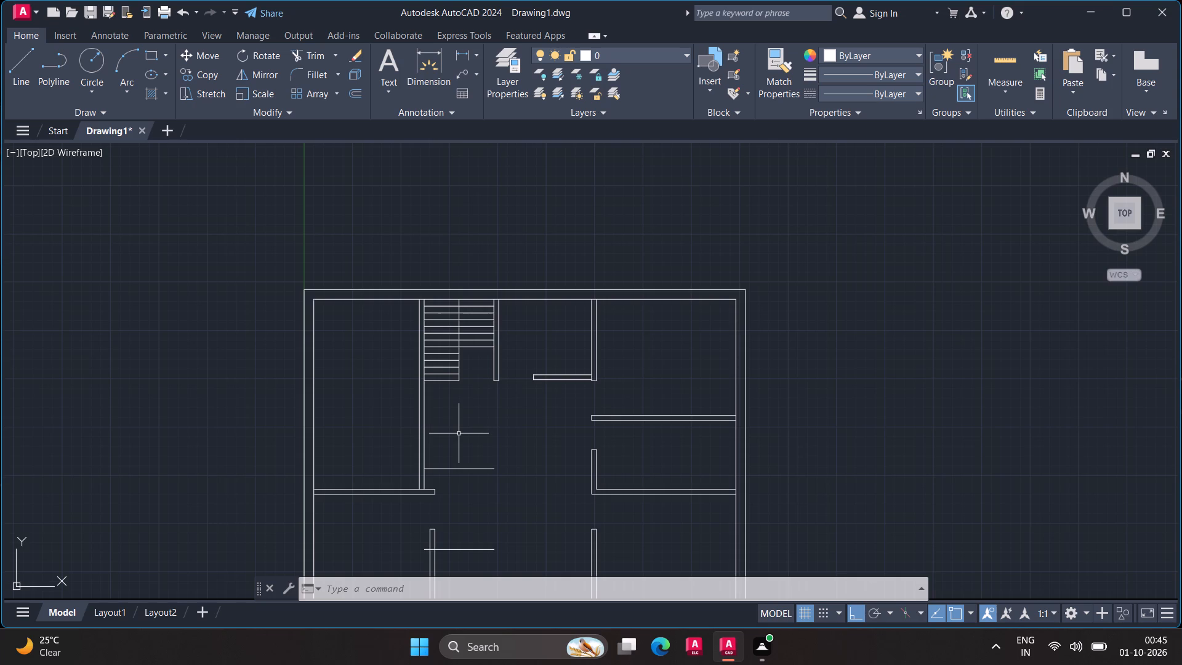
scroll(470, 462, down, 2)
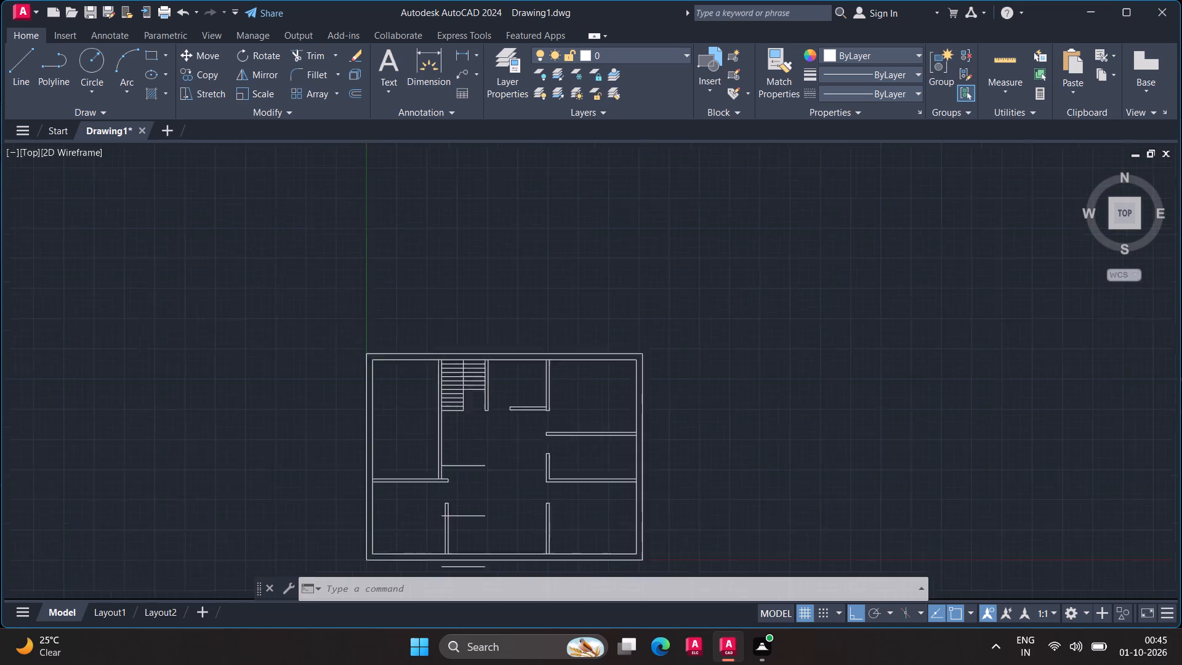
middle_drag(486, 462, 510, 401)
middle_drag(512, 393, 514, 388)
middle_drag(519, 376, 547, 316)
middle_drag(559, 288, 731, 95)
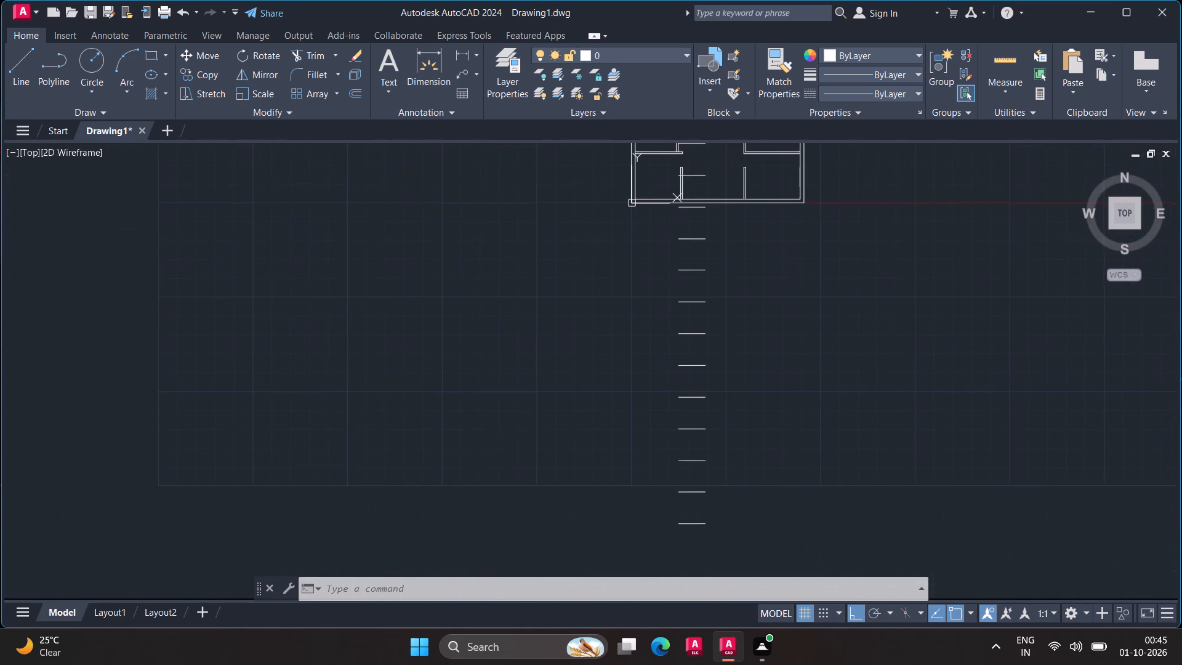
middle_drag(731, 95, 655, 201)
middle_click(654, 203)
middle_click(651, 204)
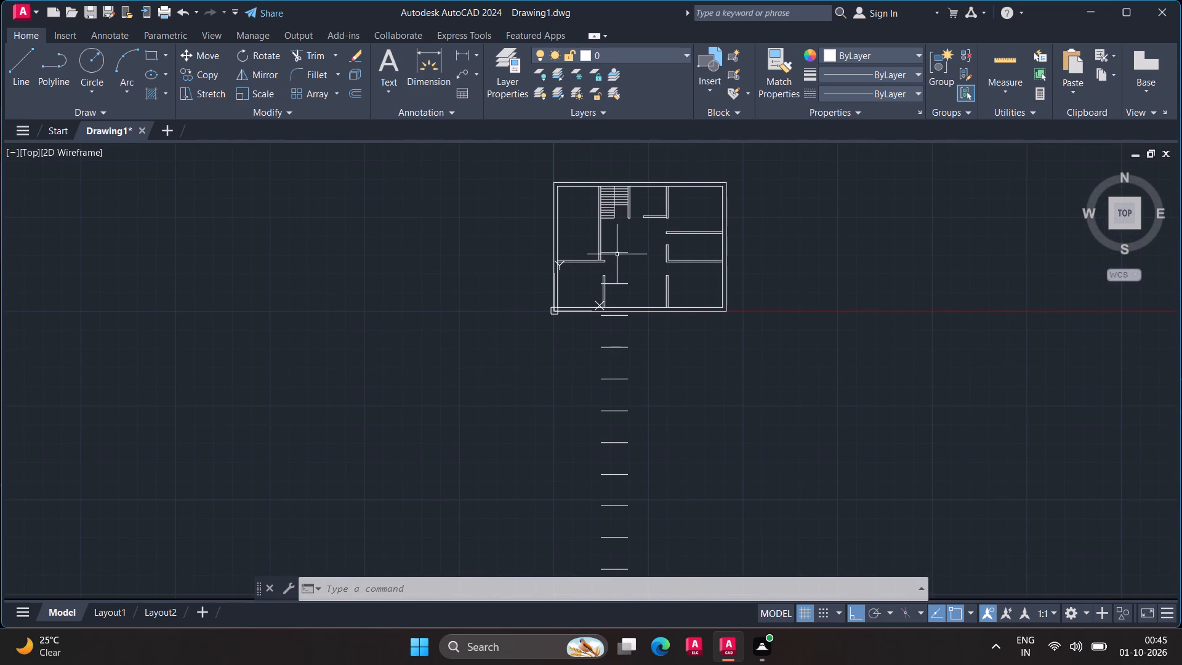
click(616, 254)
click(614, 283)
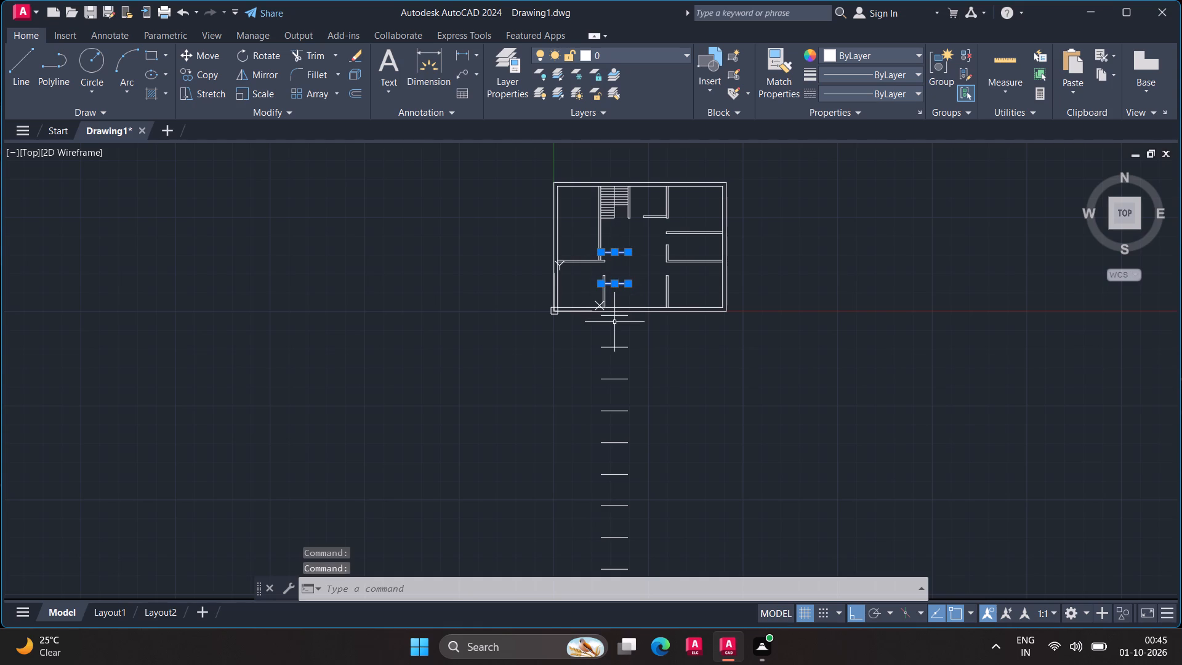
click(614, 316)
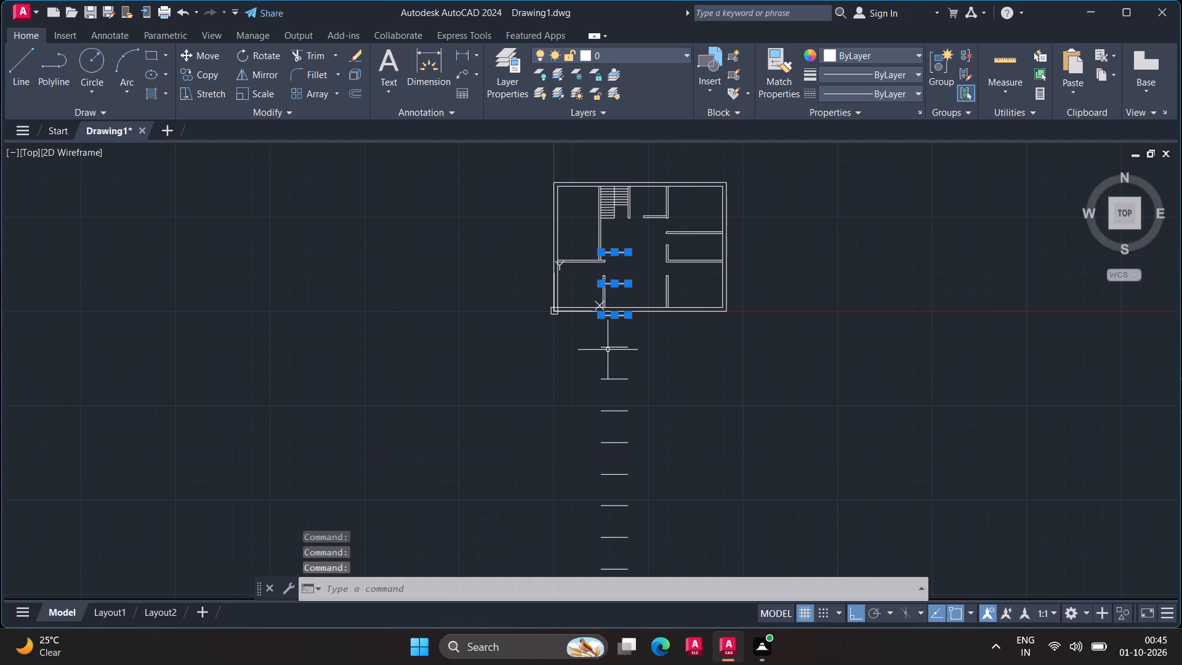
click(610, 347)
click(613, 379)
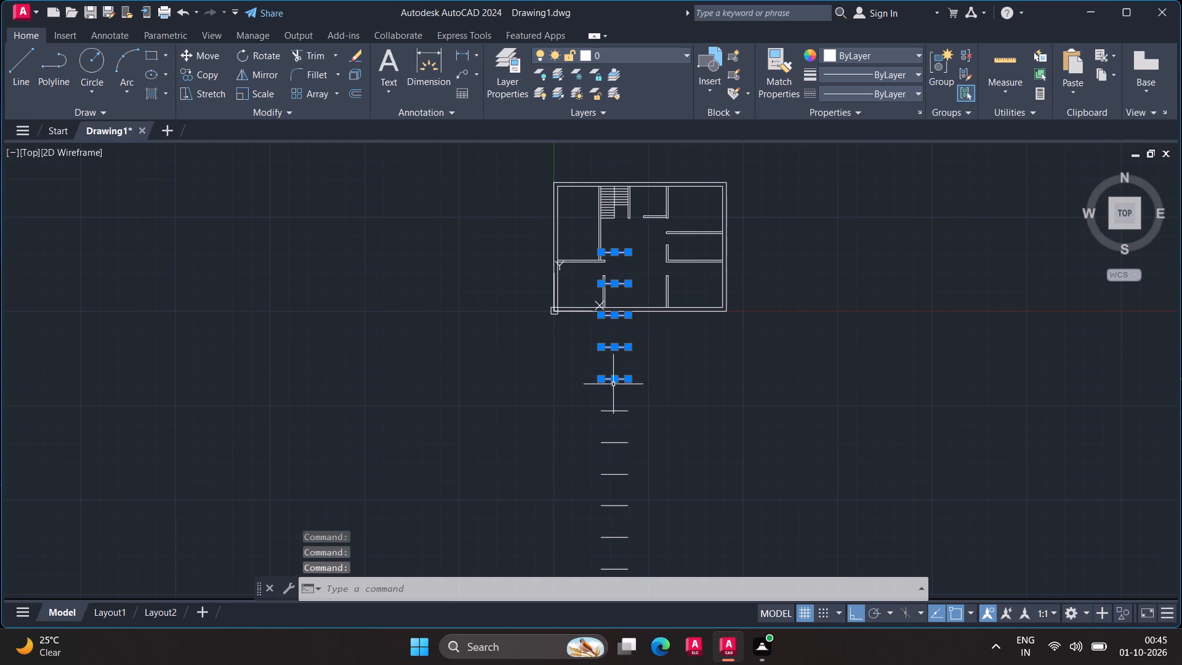
click(613, 412)
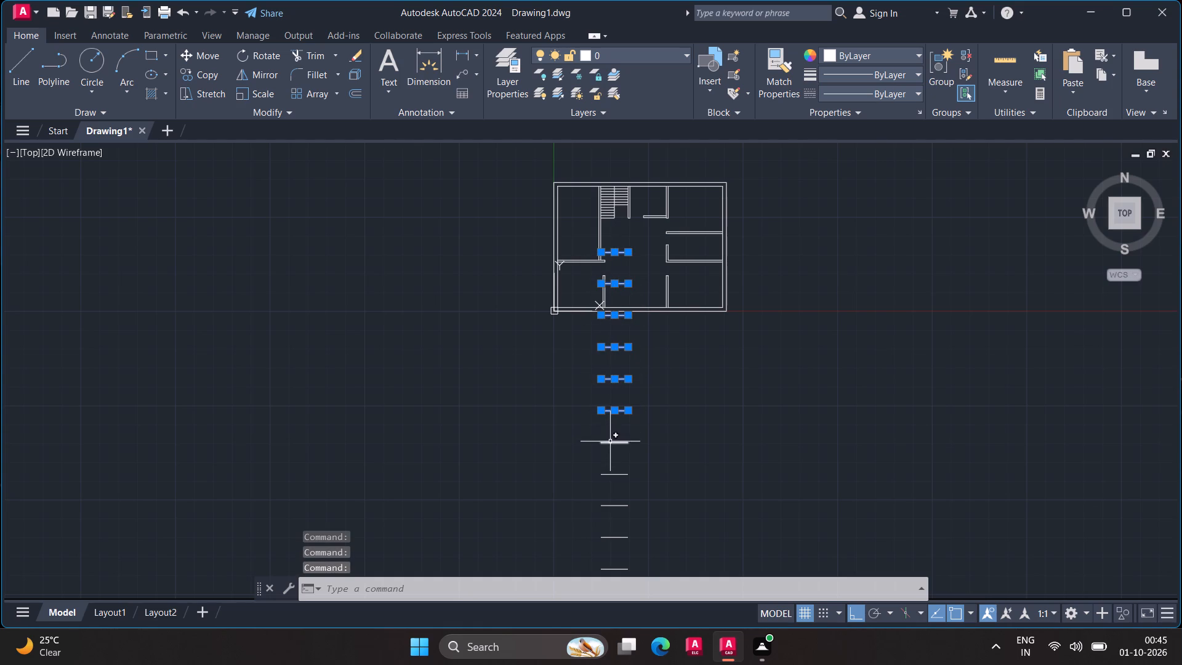
click(610, 442)
drag(606, 472, 609, 522)
middle_drag(608, 522, 608, 521)
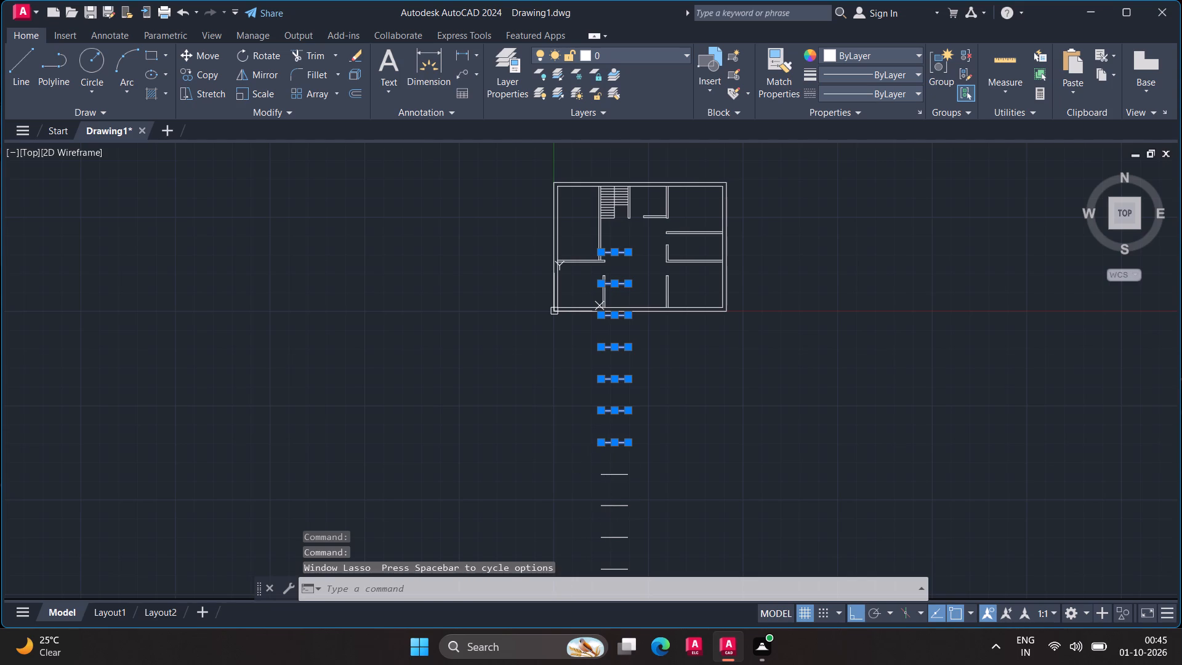
middle_drag(608, 521, 648, 371)
middle_drag(661, 336, 670, 301)
drag(662, 280, 650, 394)
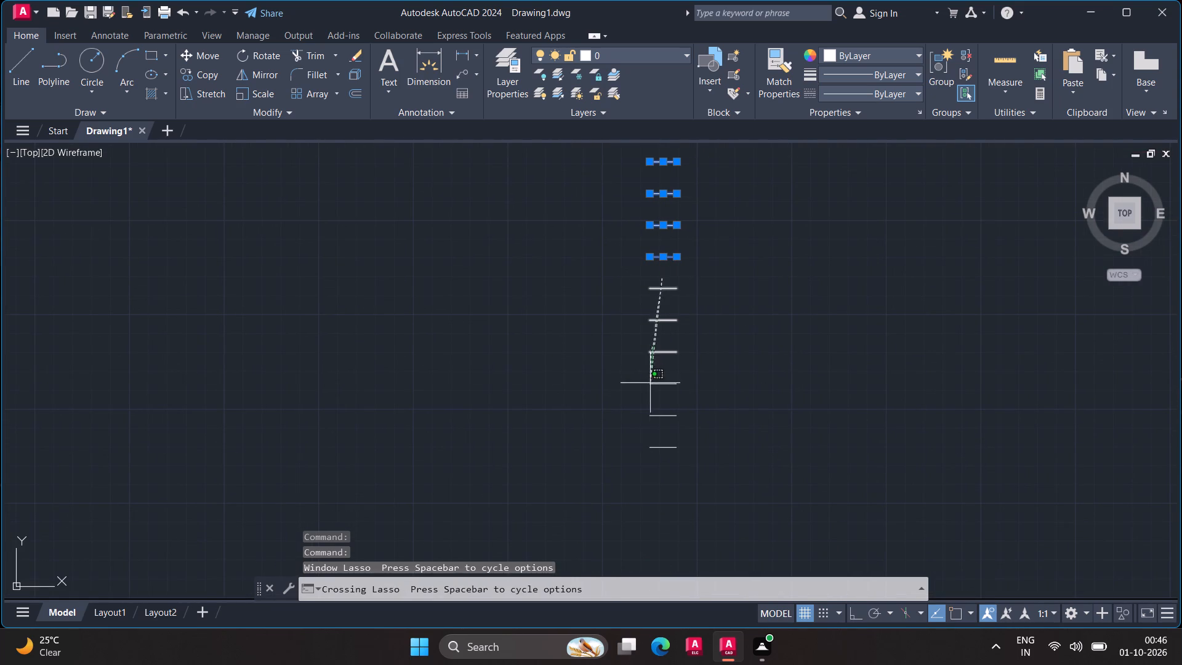
drag(650, 394, 657, 458)
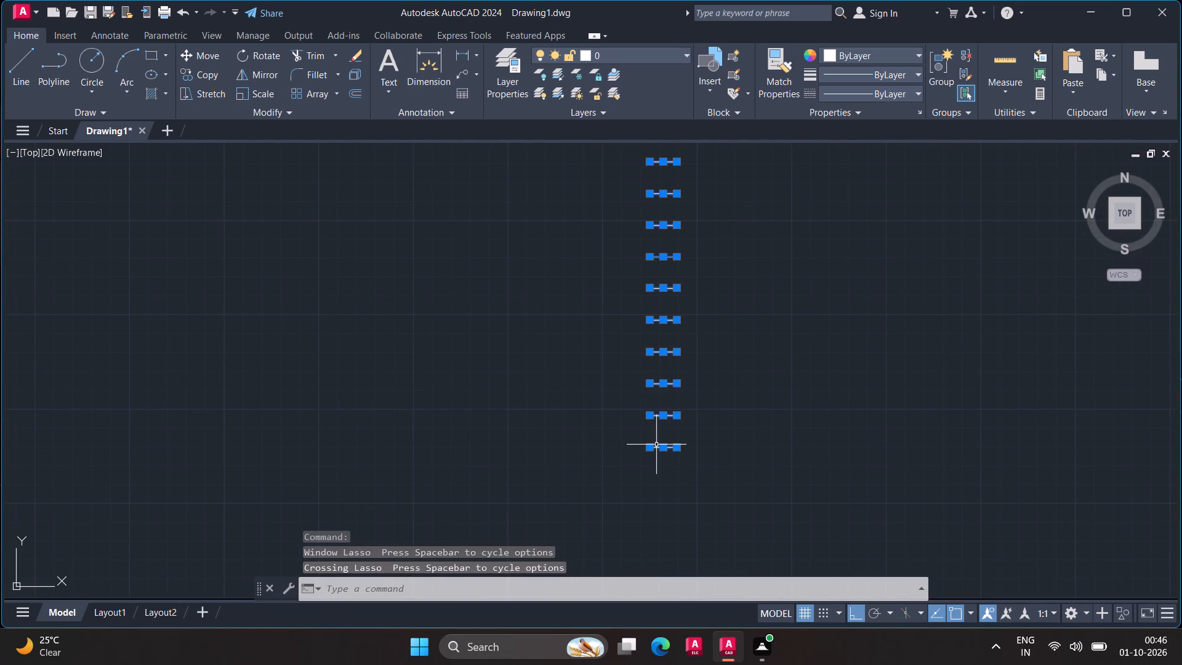
key(Delete)
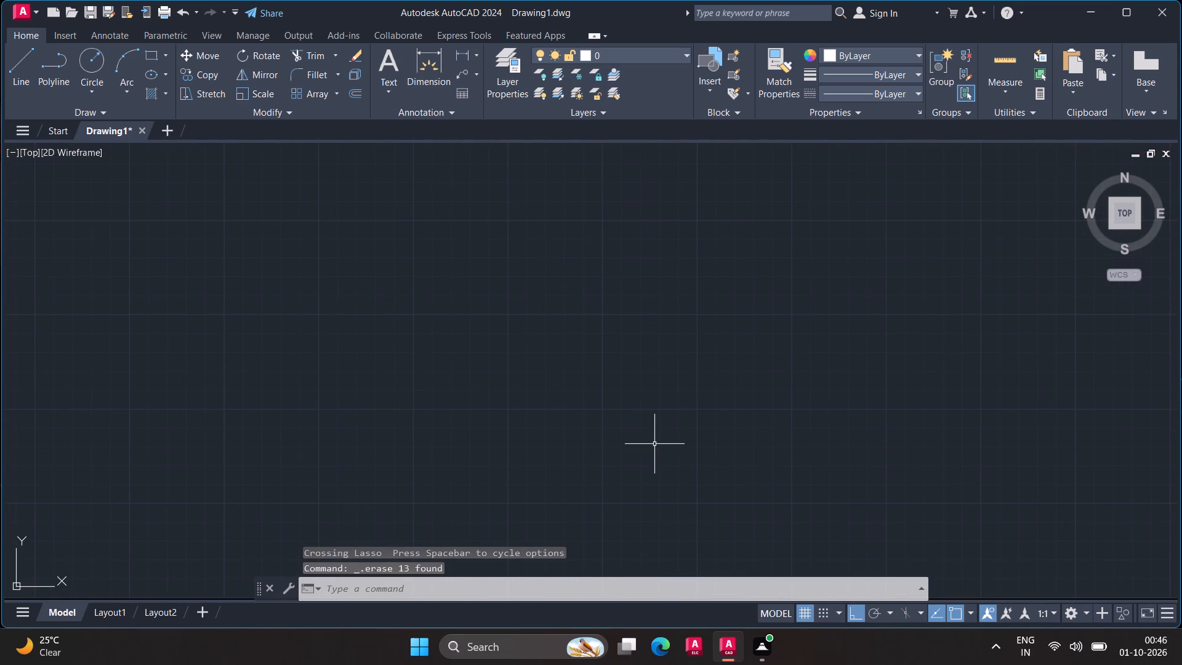
Offset the lowest line of the left stair flight 6' downward, into the open area below the stairs.
scroll(654, 445, up, 3)
scroll(654, 445, down, 2)
middle_drag(638, 414, 615, 502)
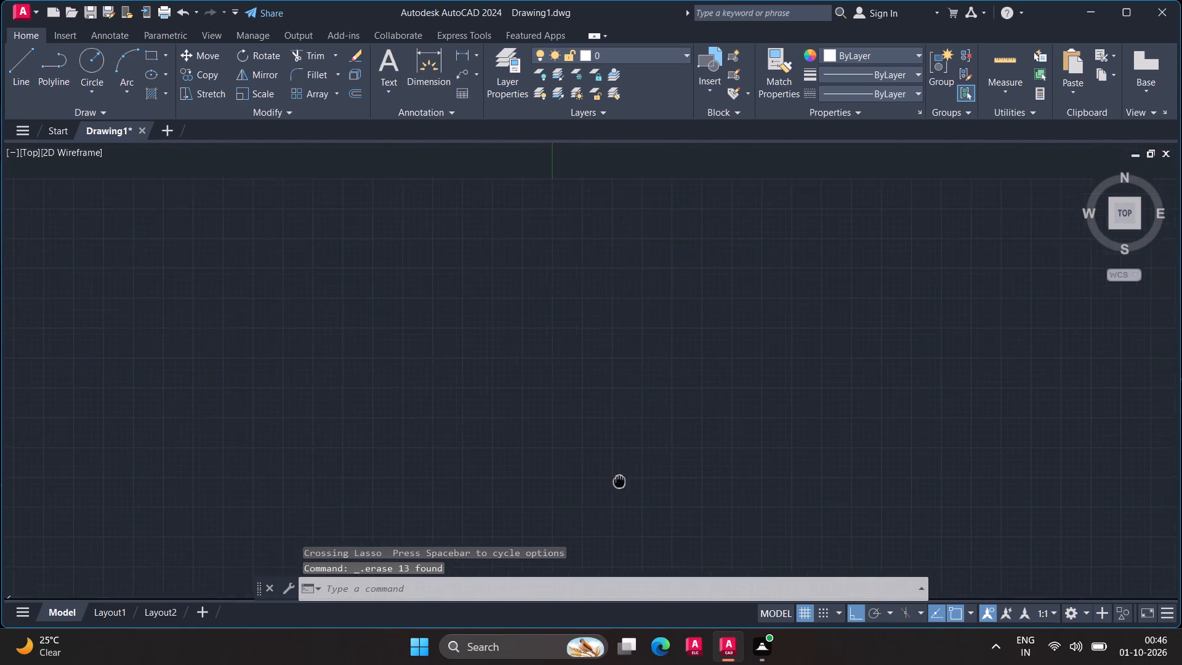
middle_drag(615, 502, 595, 560)
scroll(600, 232, down, 1)
middle_drag(600, 243, 586, 442)
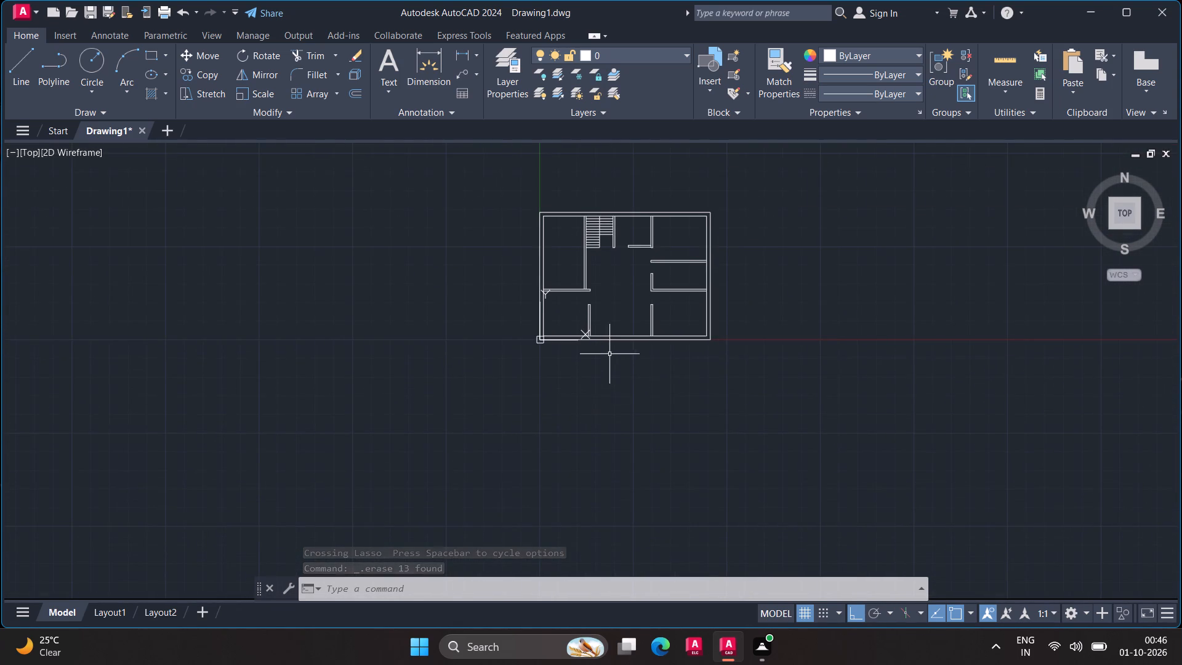
middle_drag(611, 349, 528, 459)
middle_click(536, 365)
scroll(536, 365, up, 2)
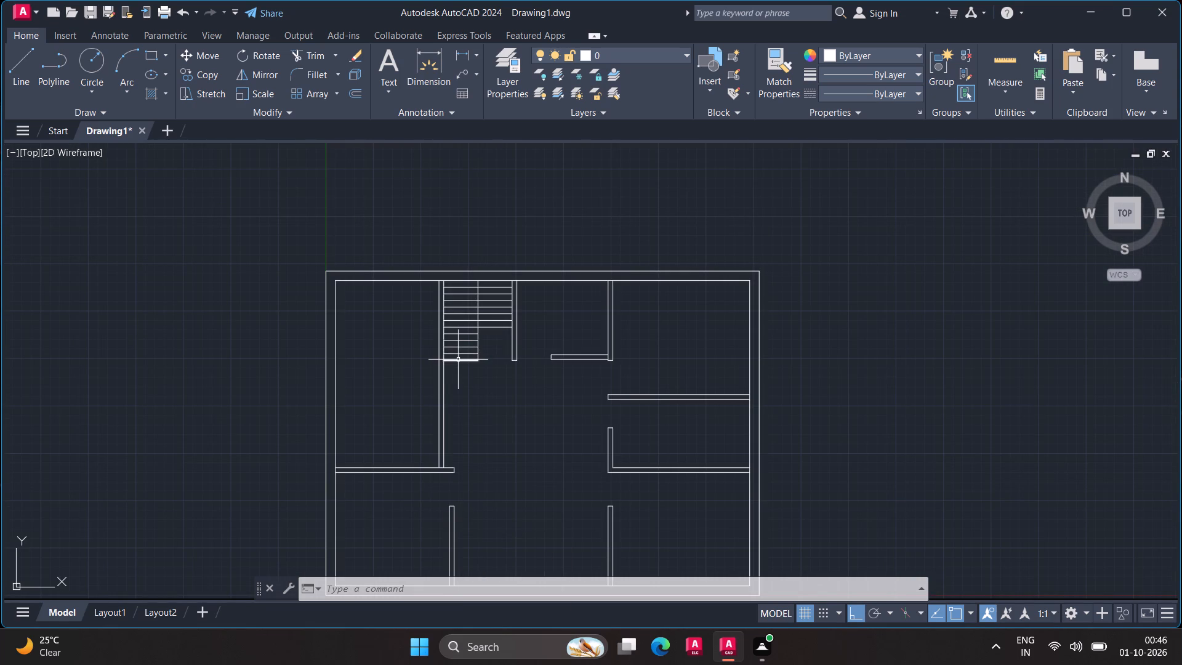
key(o)
key(Return)
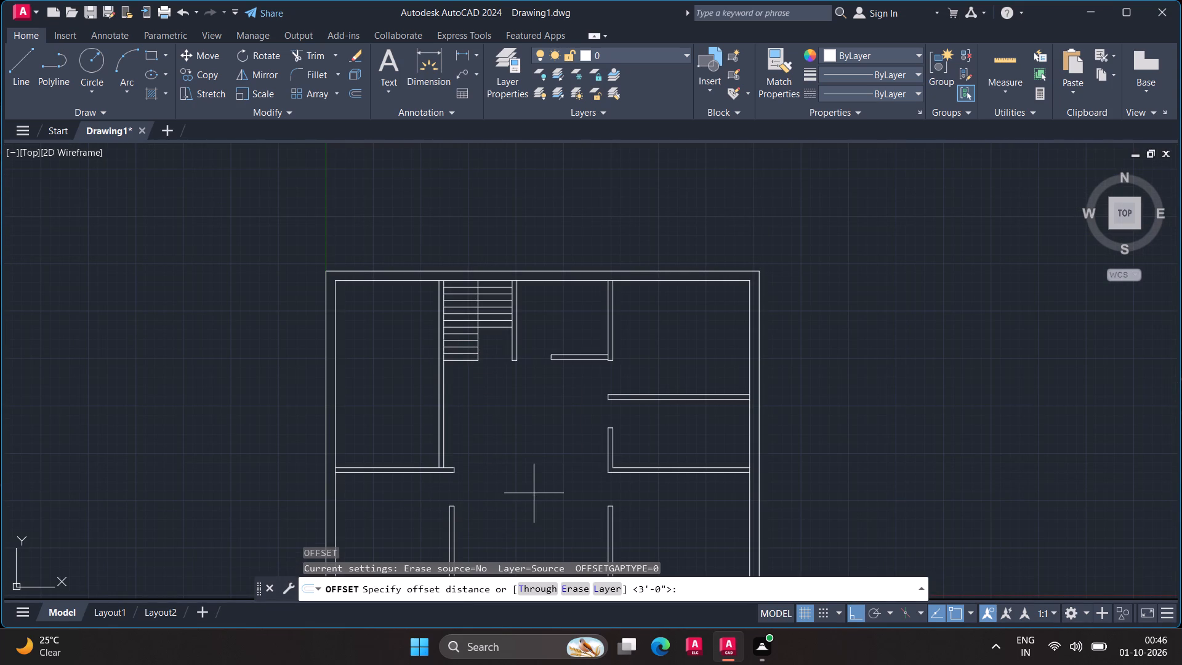
scroll(526, 462, up, 3)
middle_drag(520, 398, 962, 649)
middle_click(962, 649)
middle_drag(957, 641, 939, 614)
scroll(907, 558, down, 1)
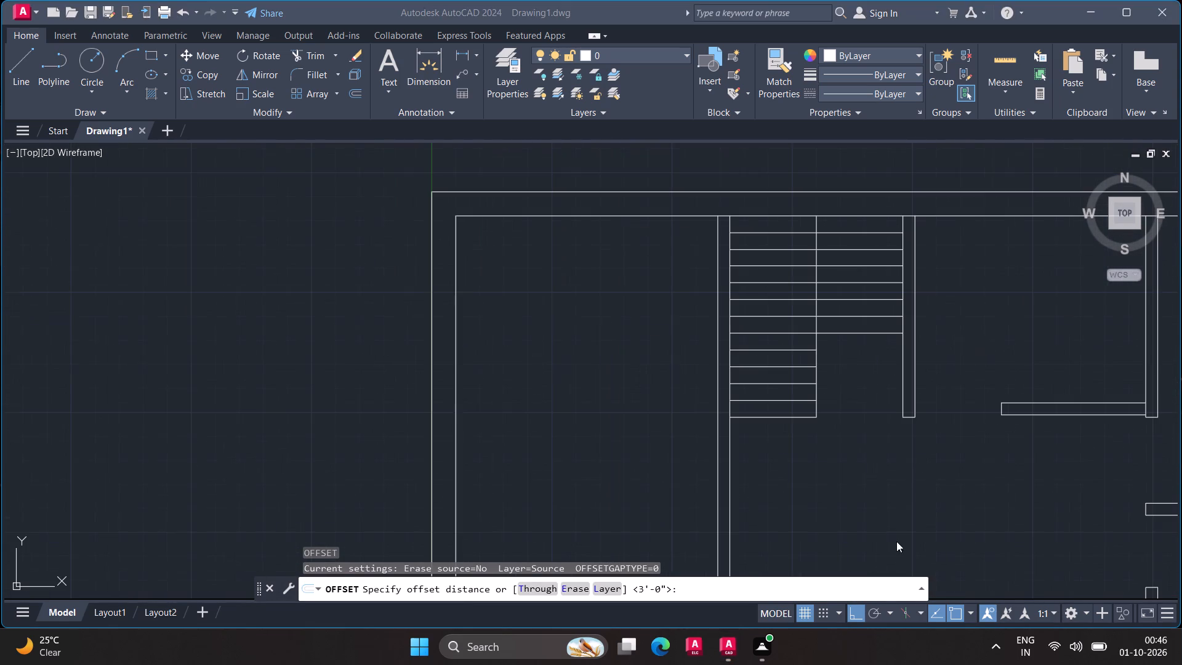
middle_drag(873, 496, 698, 401)
middle_drag(834, 456, 659, 415)
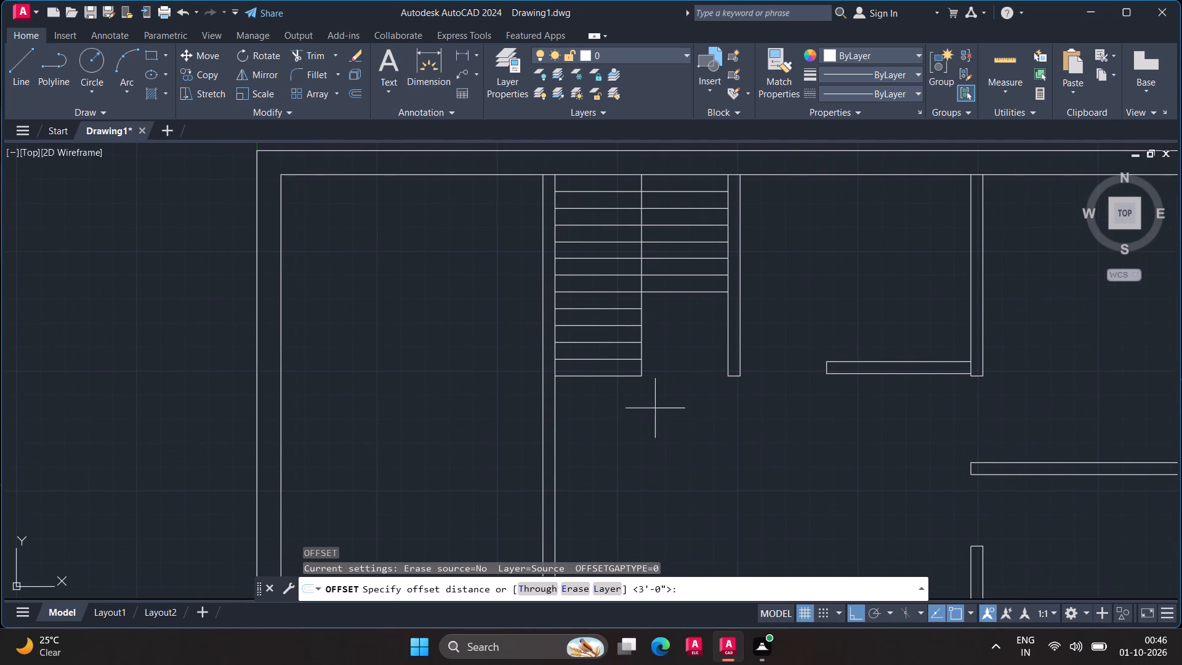
click(603, 377)
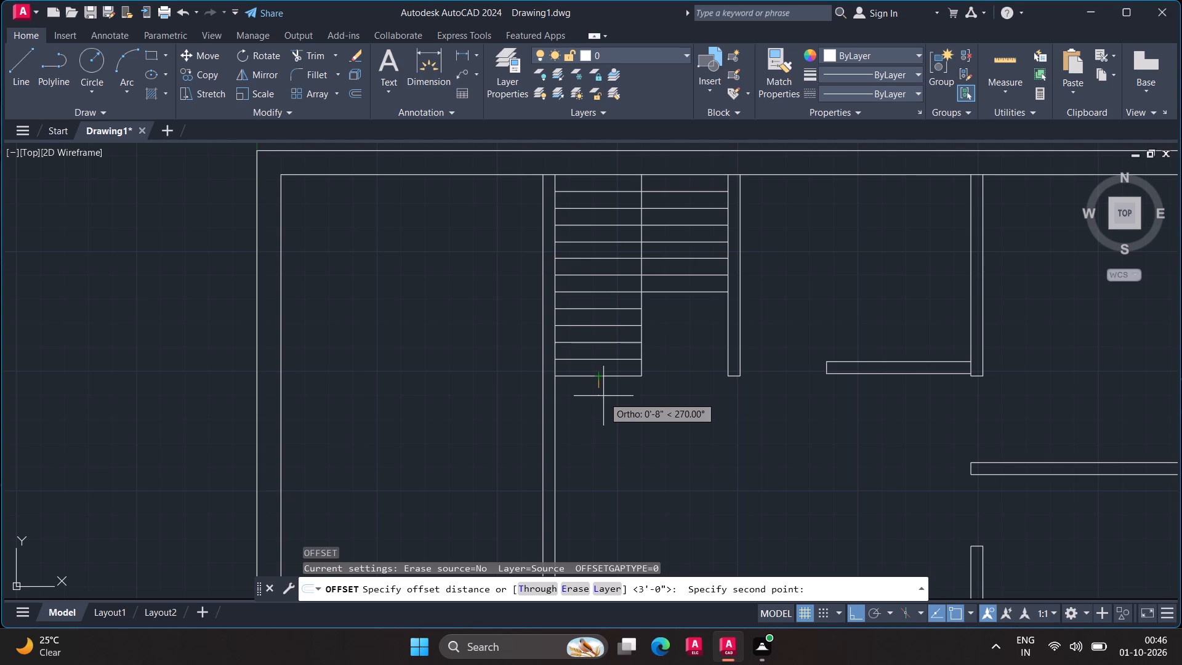
key(6)
key(apostrophe)
key(Return)
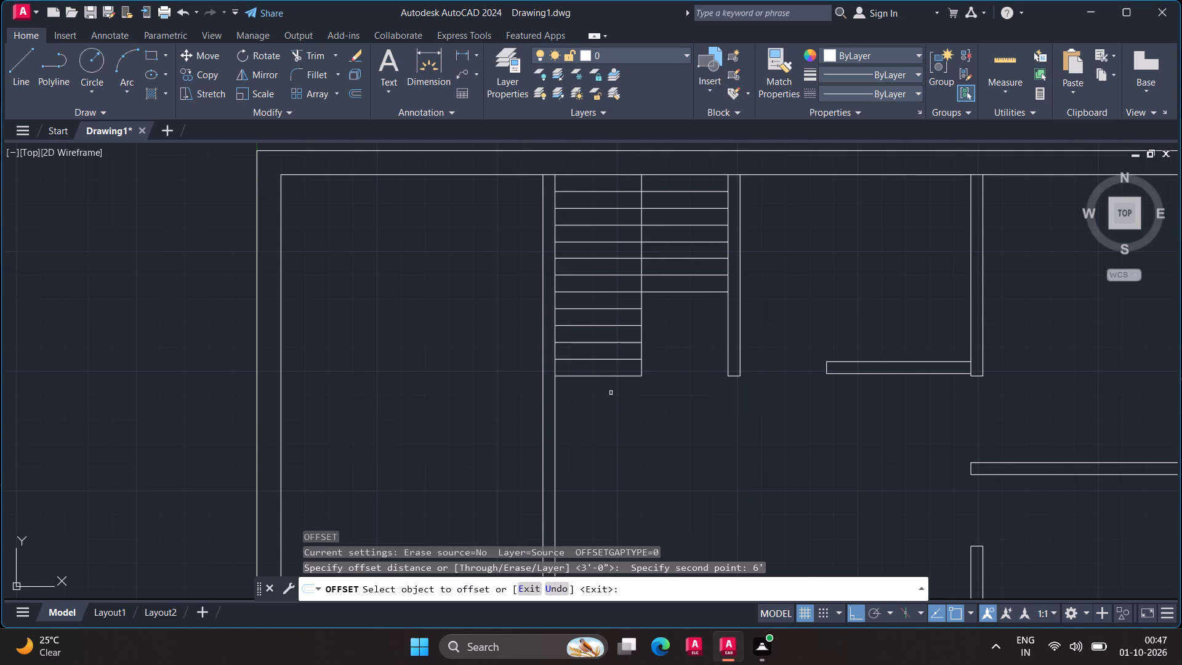
middle_drag(611, 393, 603, 285)
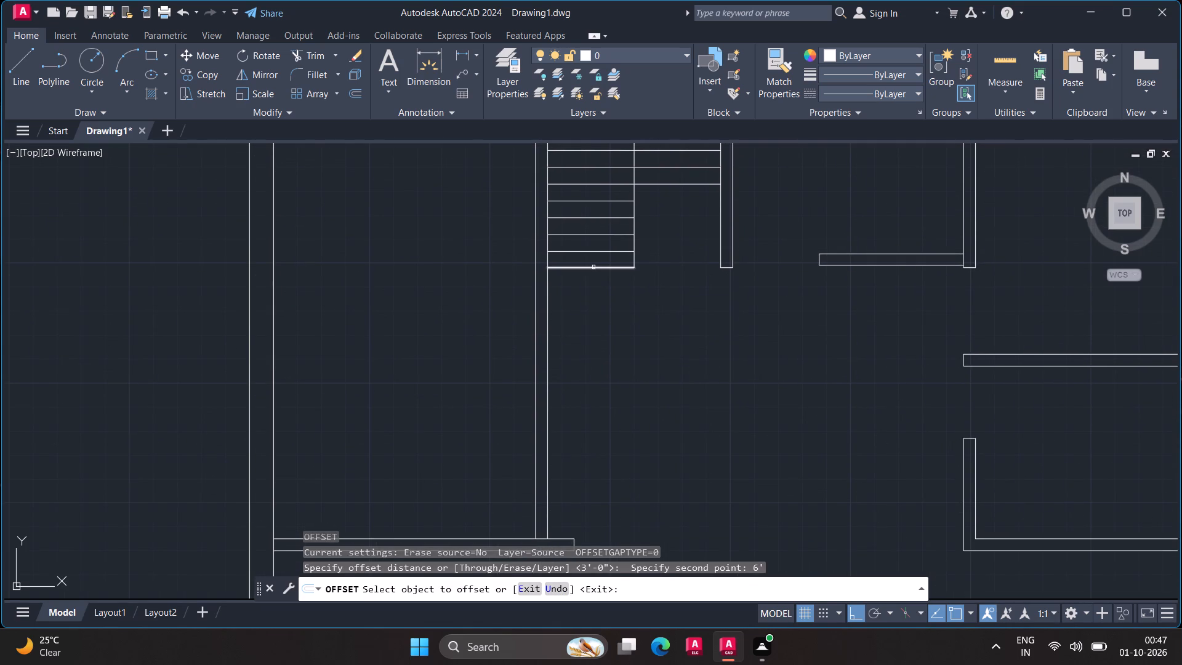
click(593, 268)
click(580, 309)
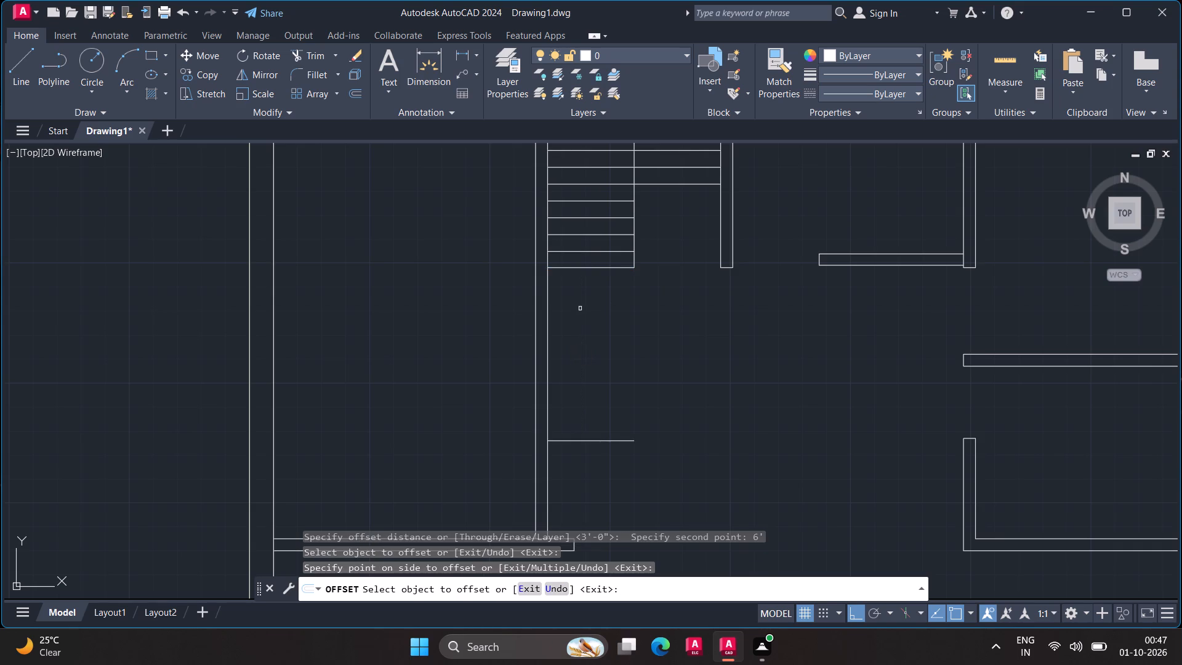
scroll(580, 309, down, 1)
middle_drag(581, 307, 581, 292)
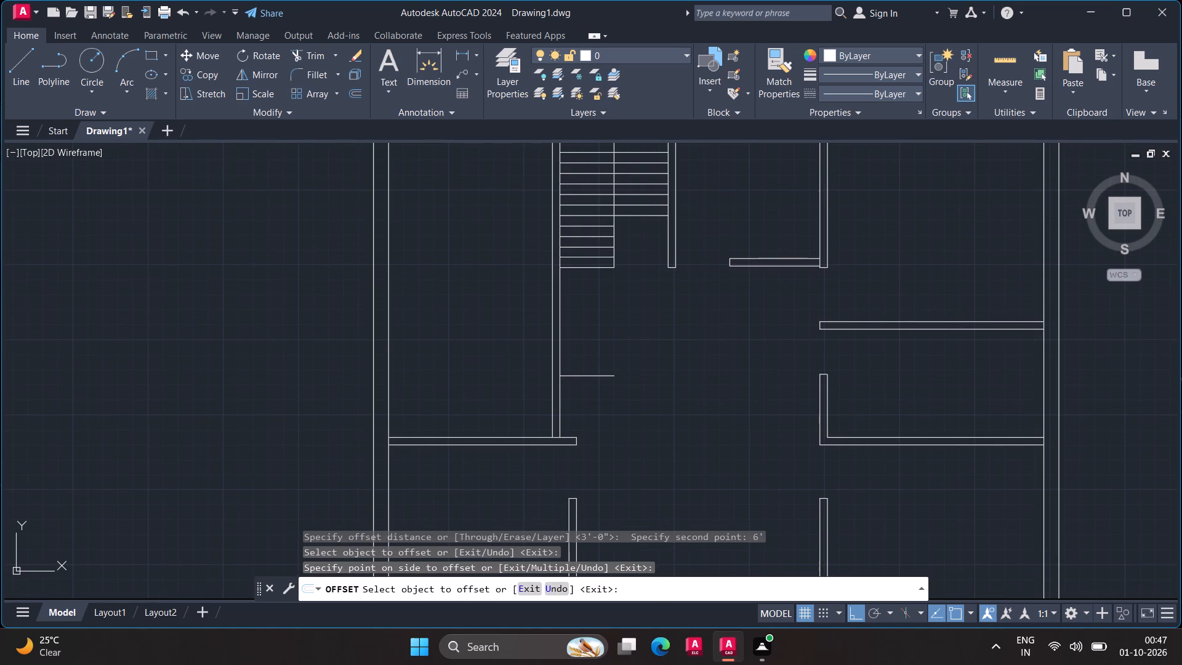
middle_click(581, 292)
middle_click(581, 292)
middle_click(581, 292)
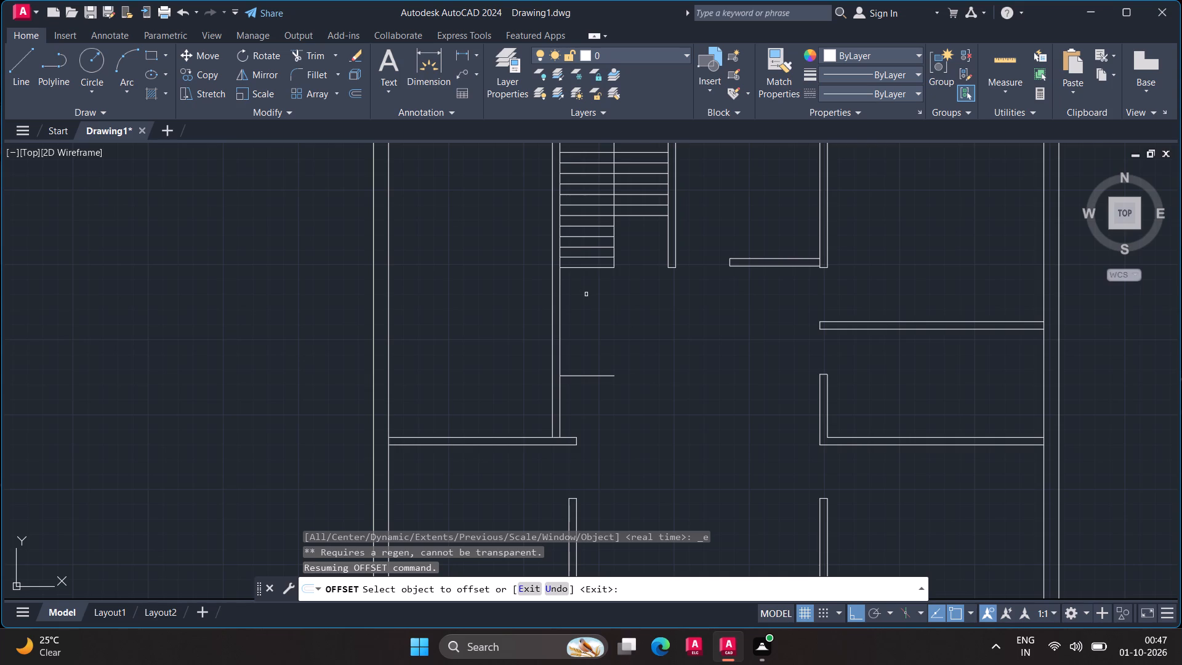
key(Escape)
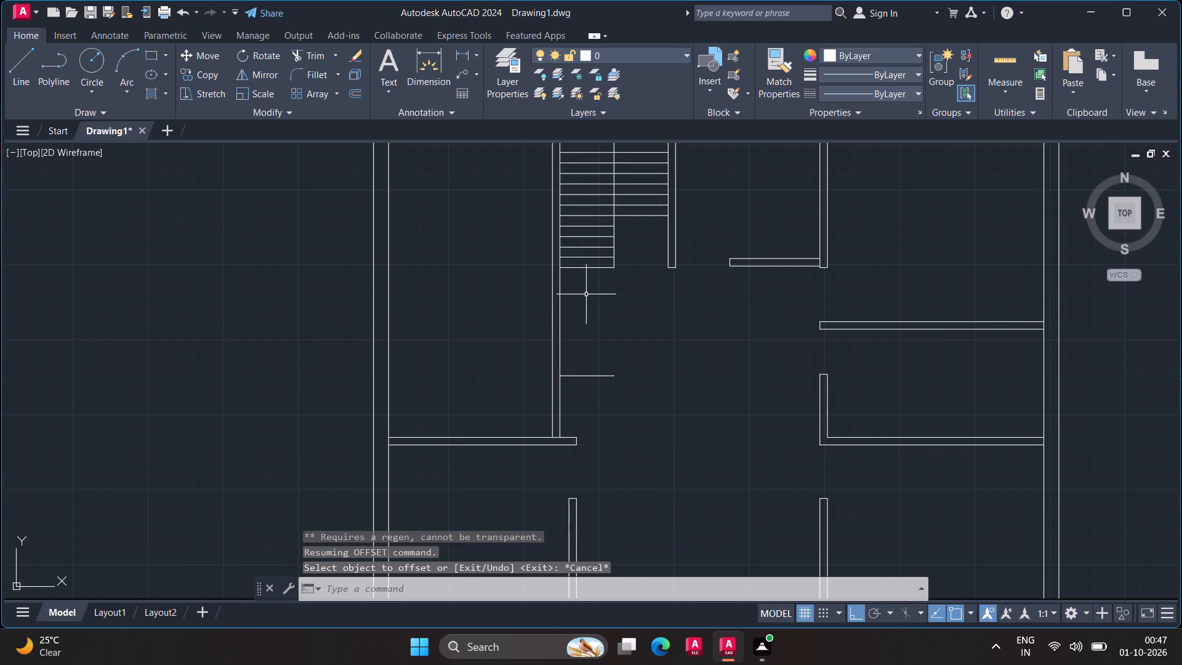
Trim away the two lowest lines of the left stair flight and the centre line's leftover end below them.
text(tr)
key(Return)
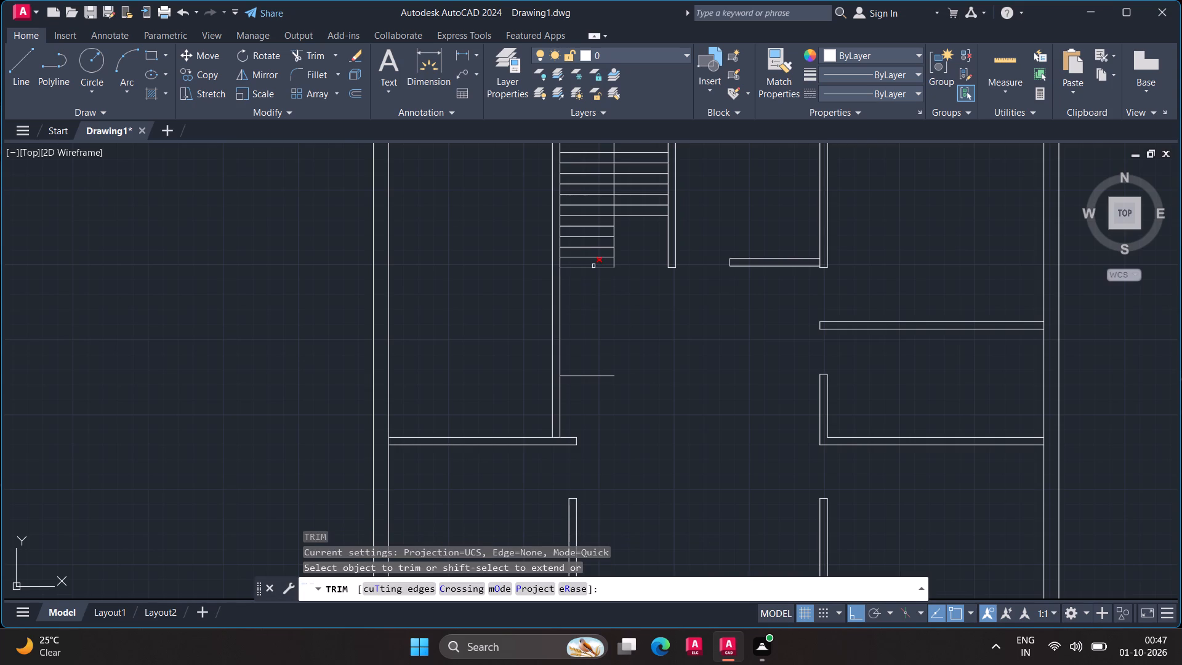
click(593, 267)
click(595, 256)
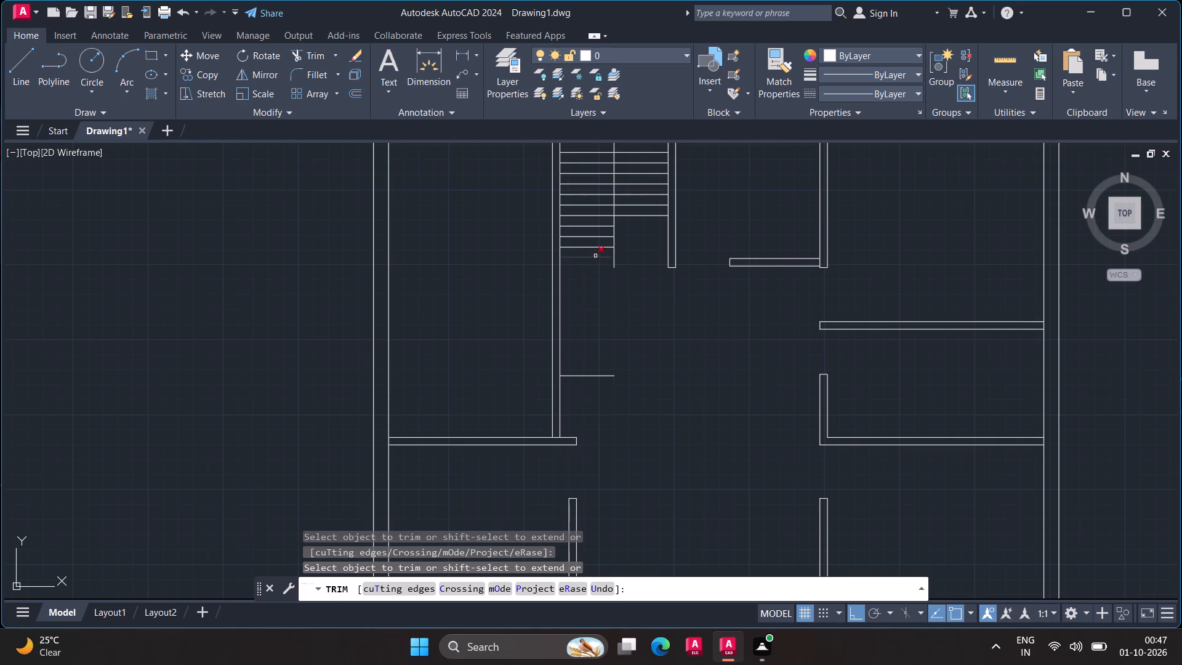
click(616, 267)
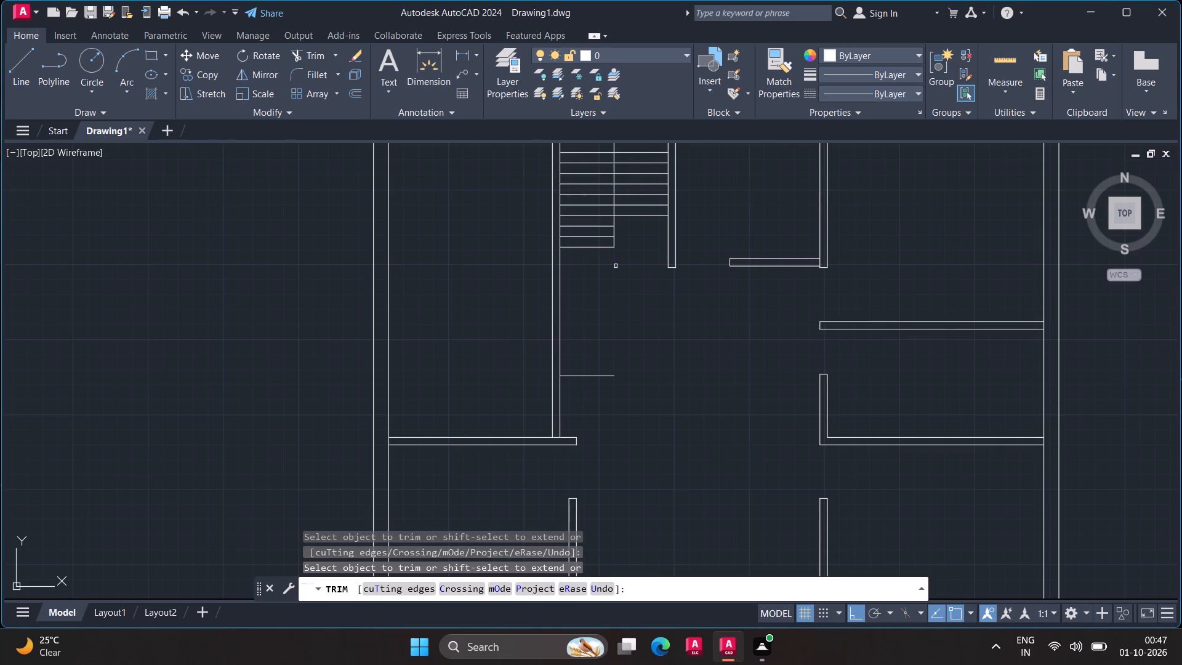
Offset the short horizontal line below the stairs 5' upward, toward the left stair flight.
key(Escape)
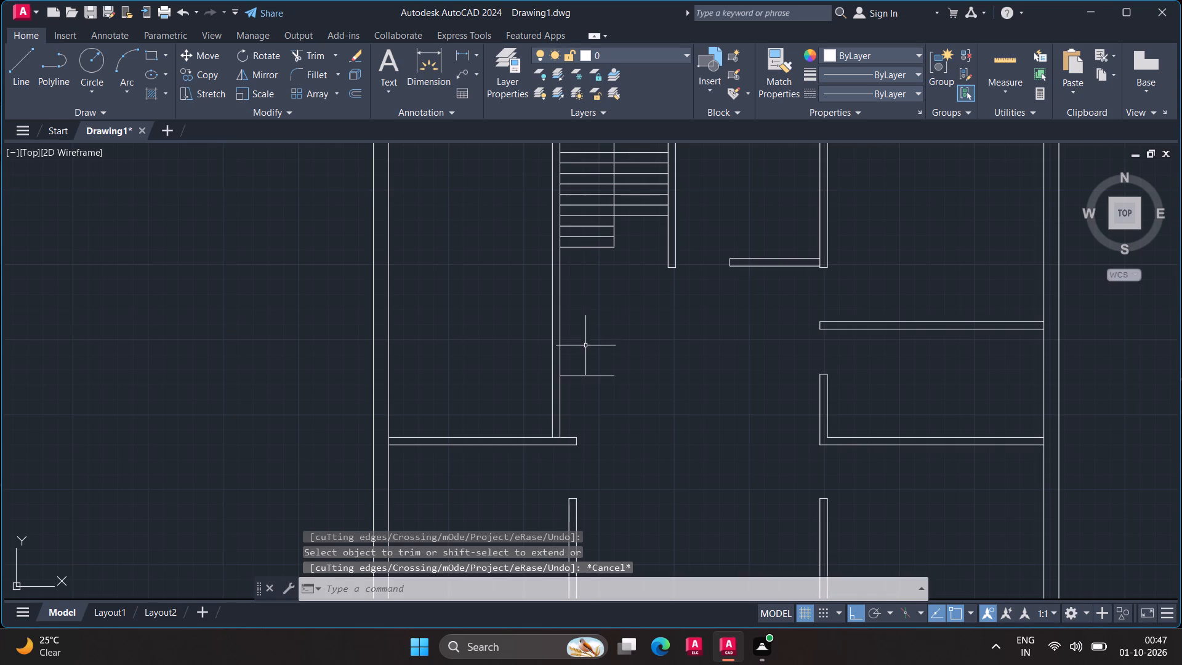
key(o)
key(Return)
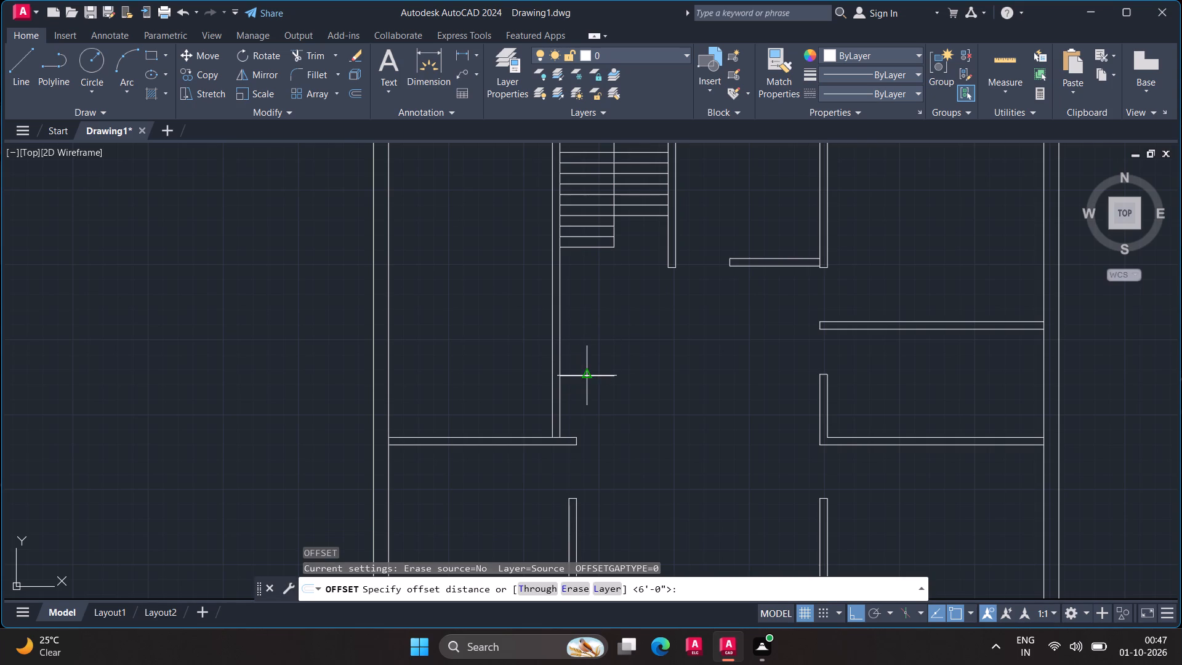
click(588, 378)
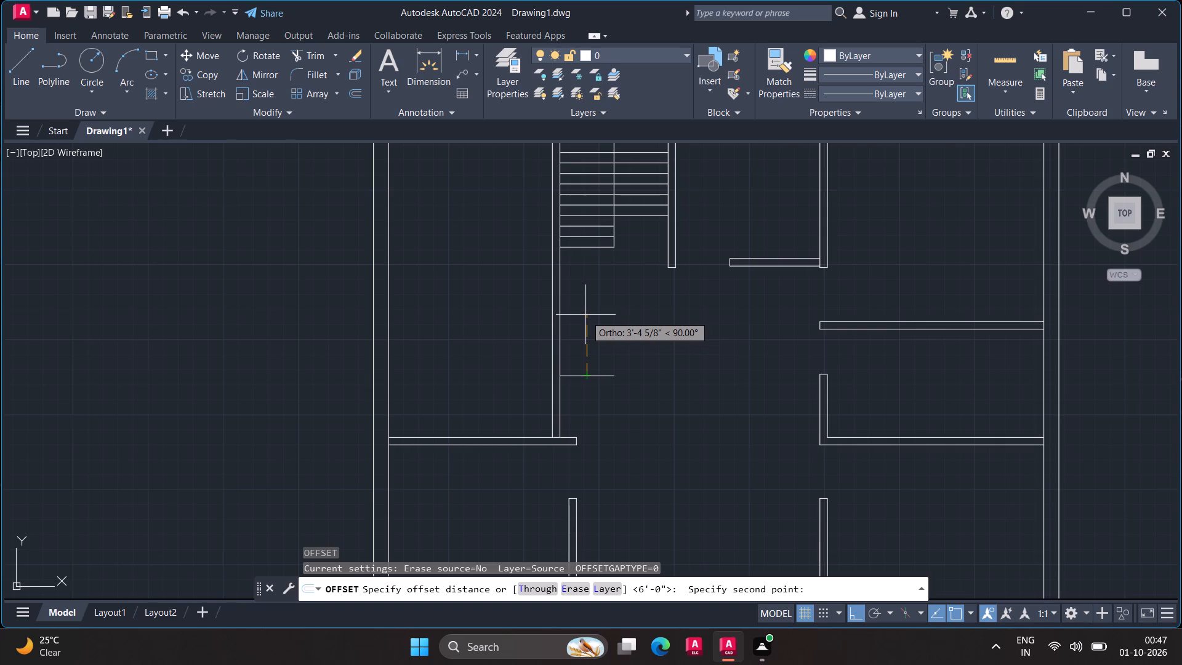
text(5')
key(Return)
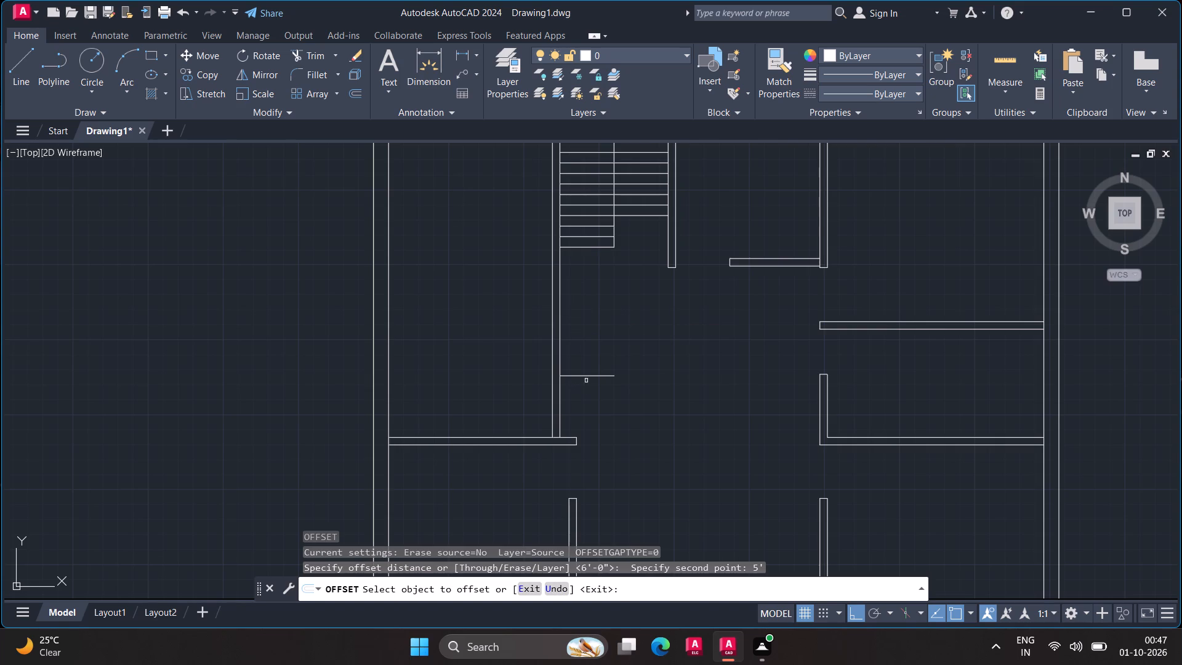
click(586, 376)
click(586, 324)
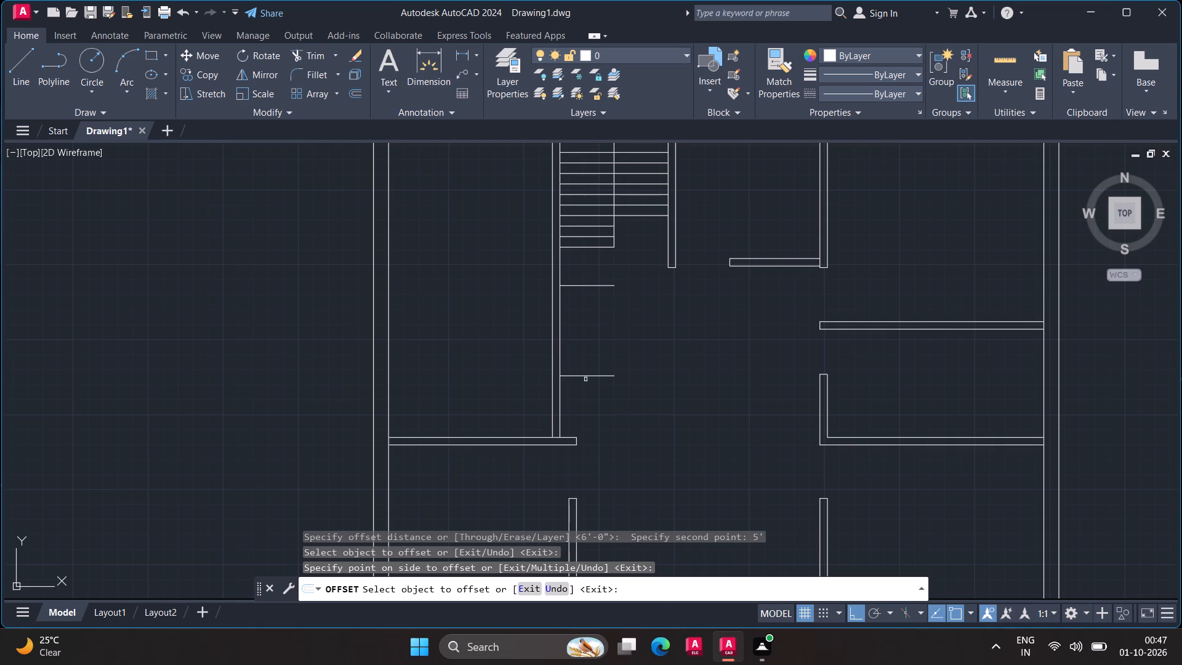
key(Escape)
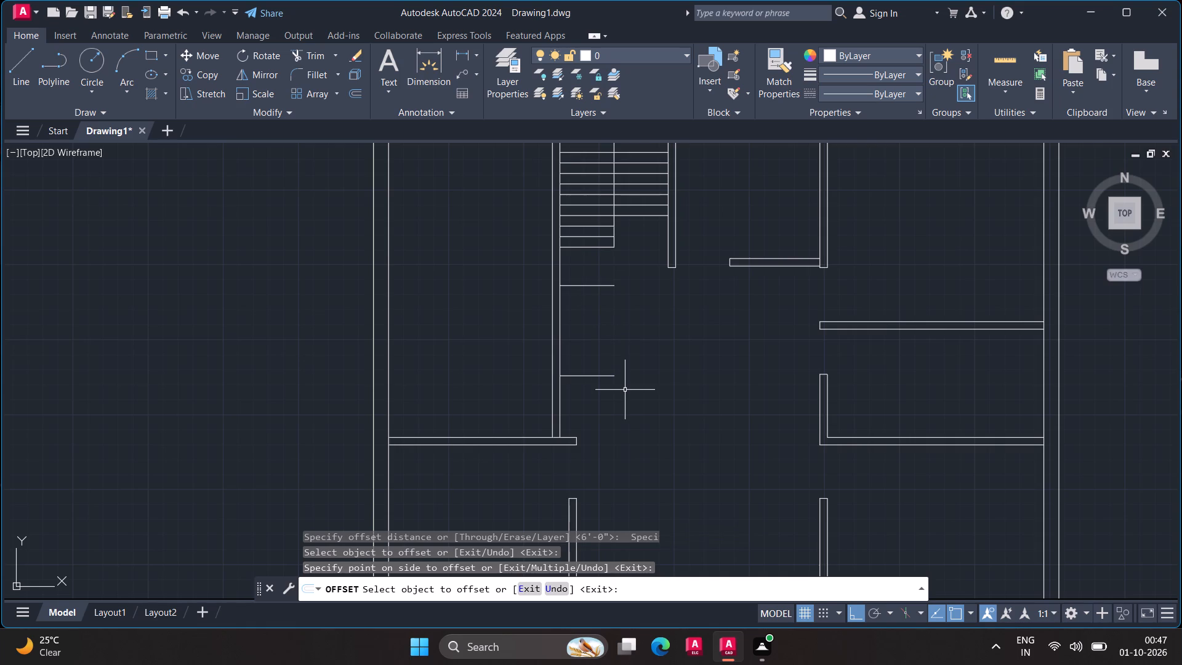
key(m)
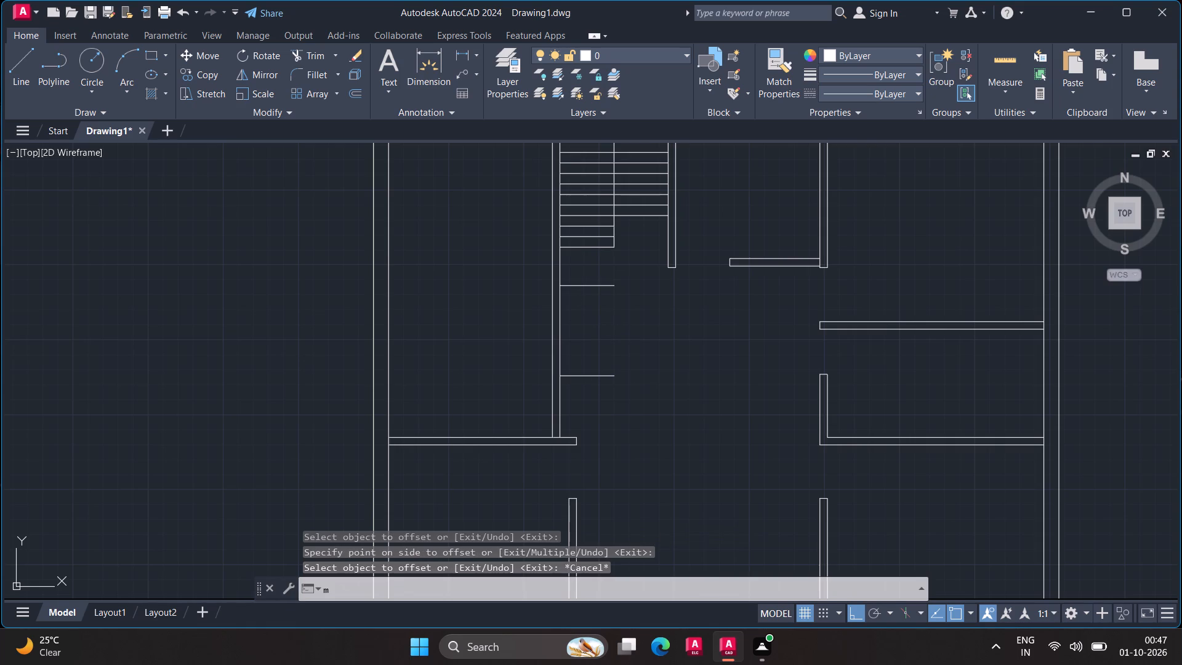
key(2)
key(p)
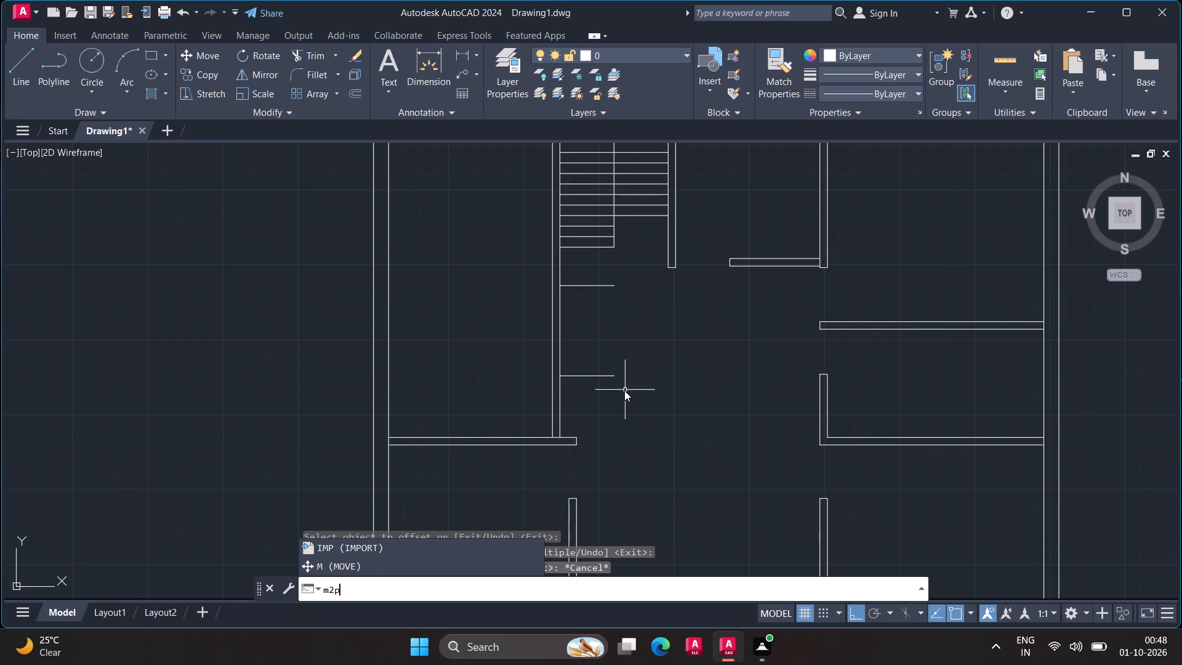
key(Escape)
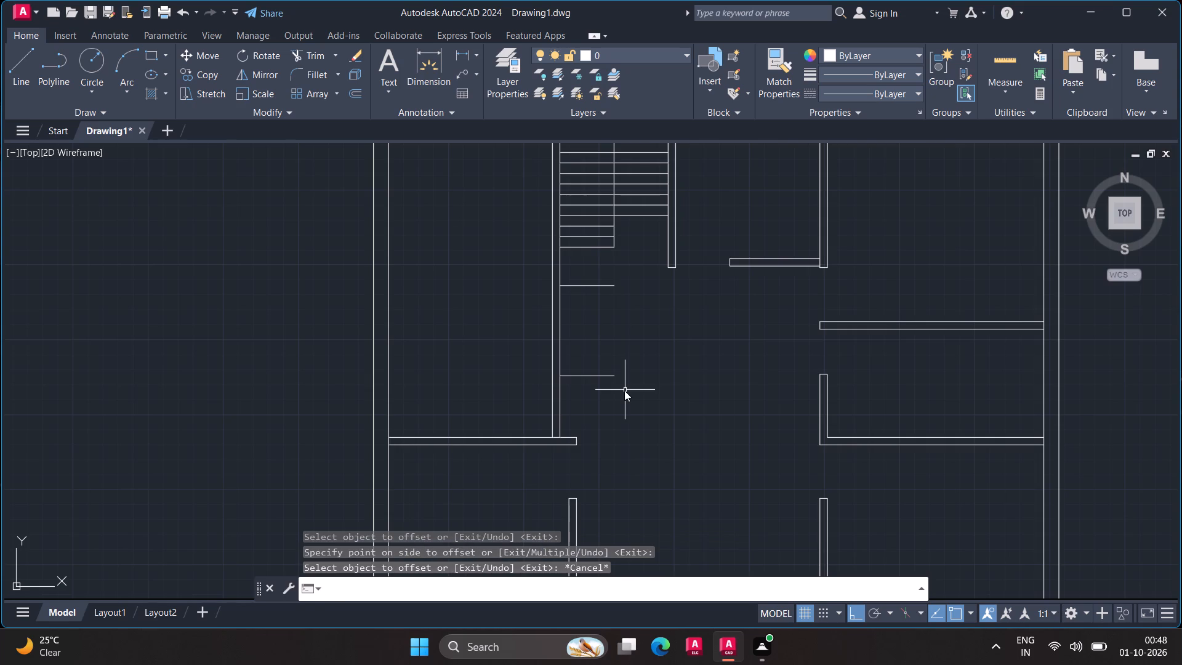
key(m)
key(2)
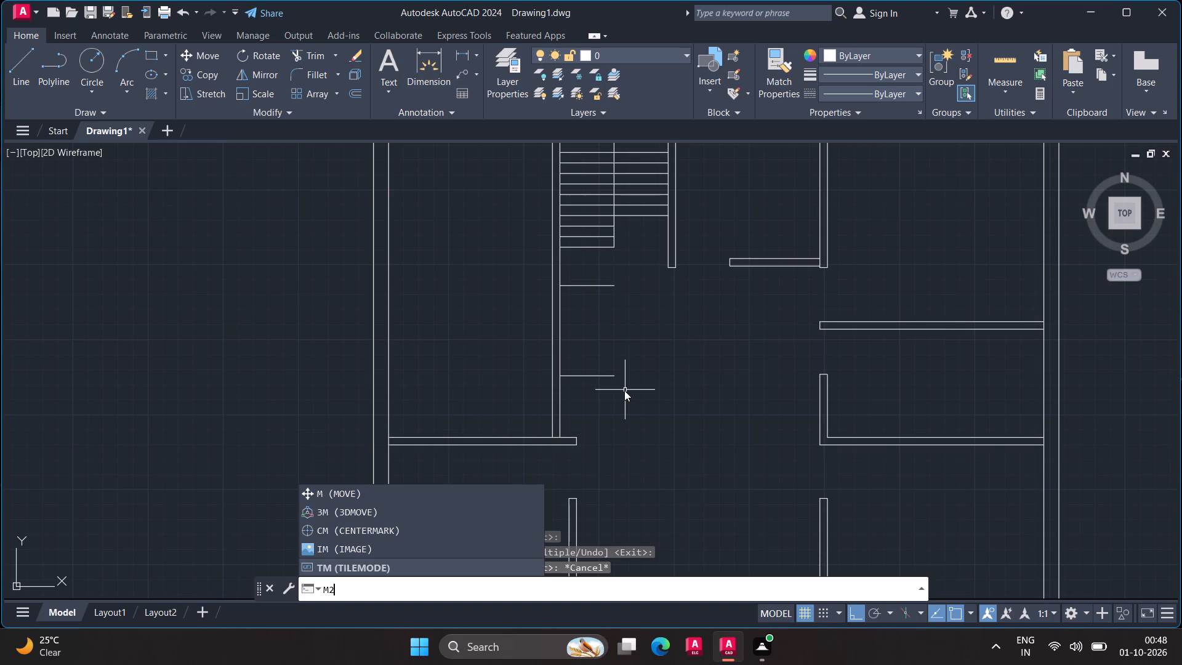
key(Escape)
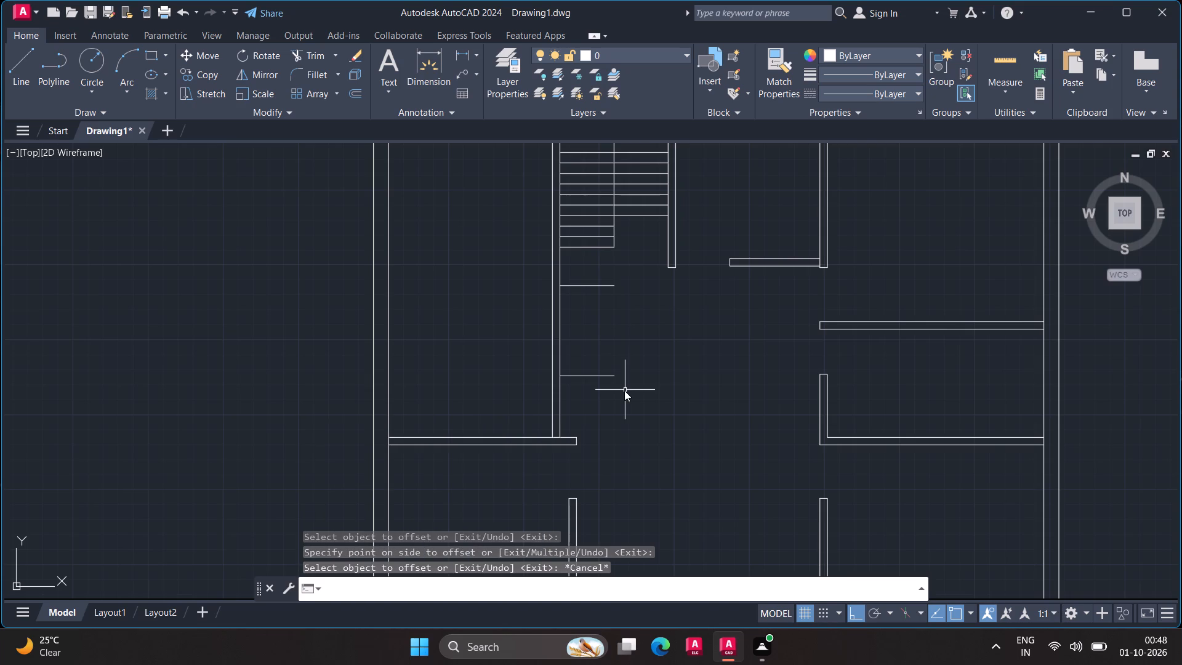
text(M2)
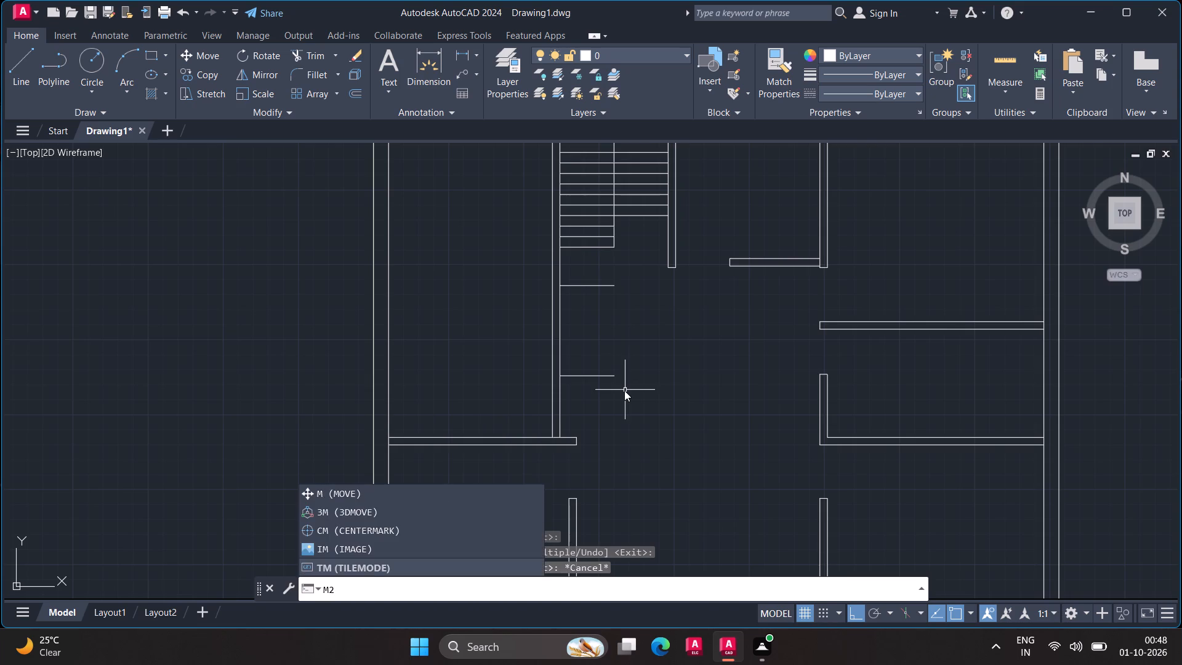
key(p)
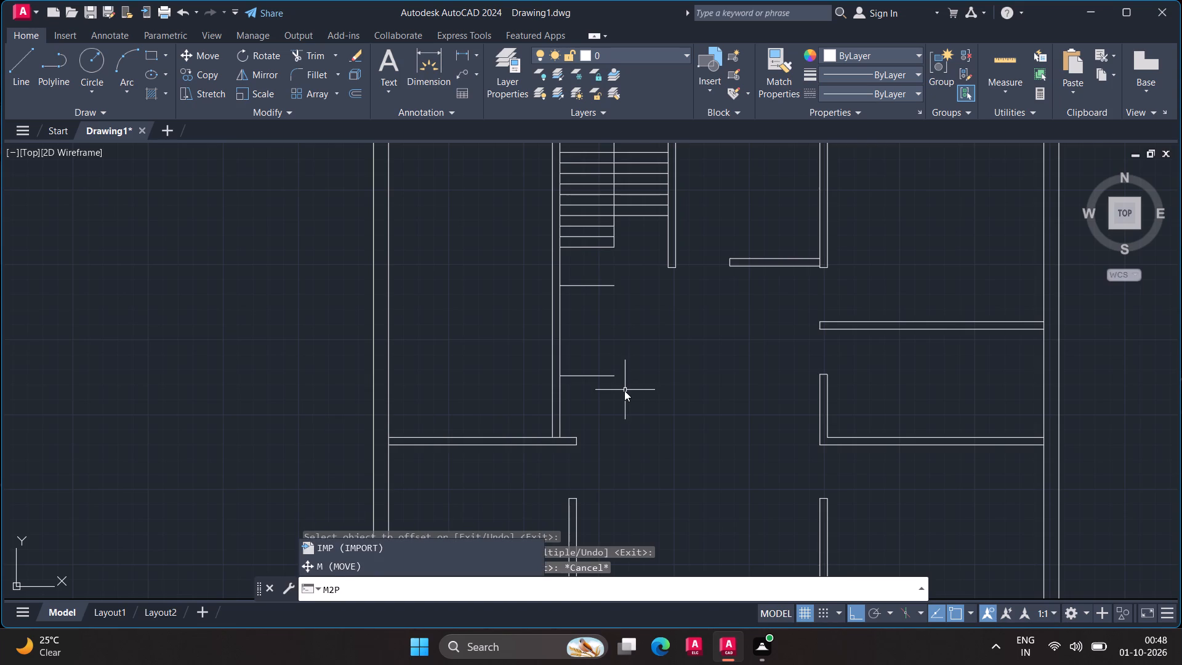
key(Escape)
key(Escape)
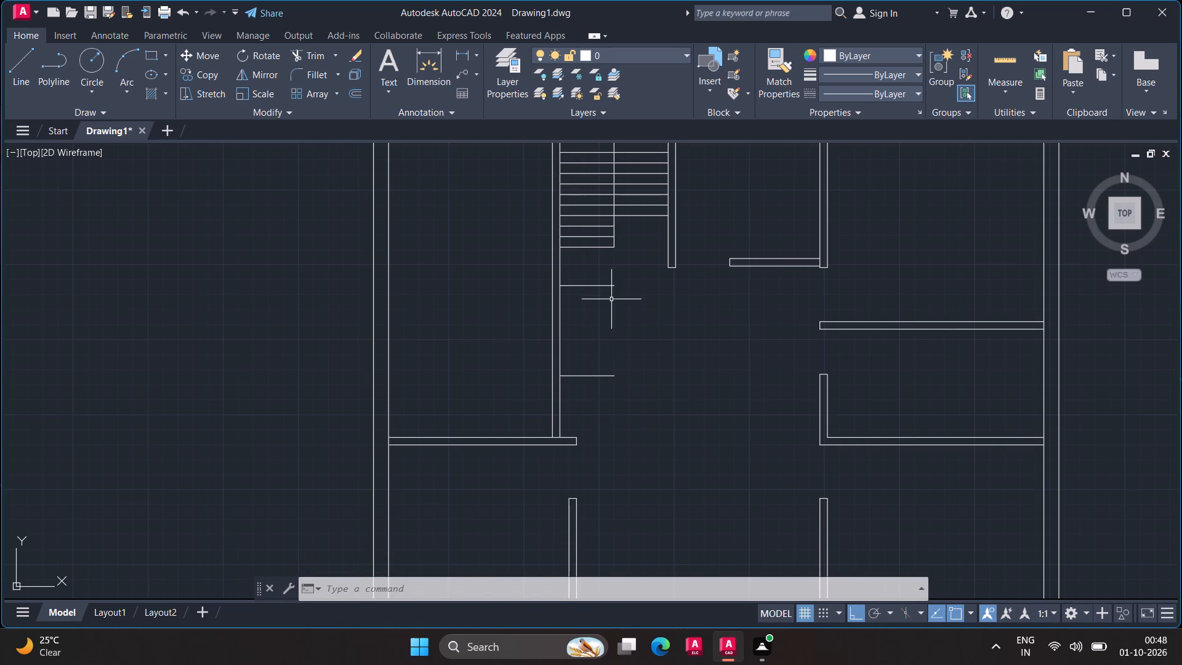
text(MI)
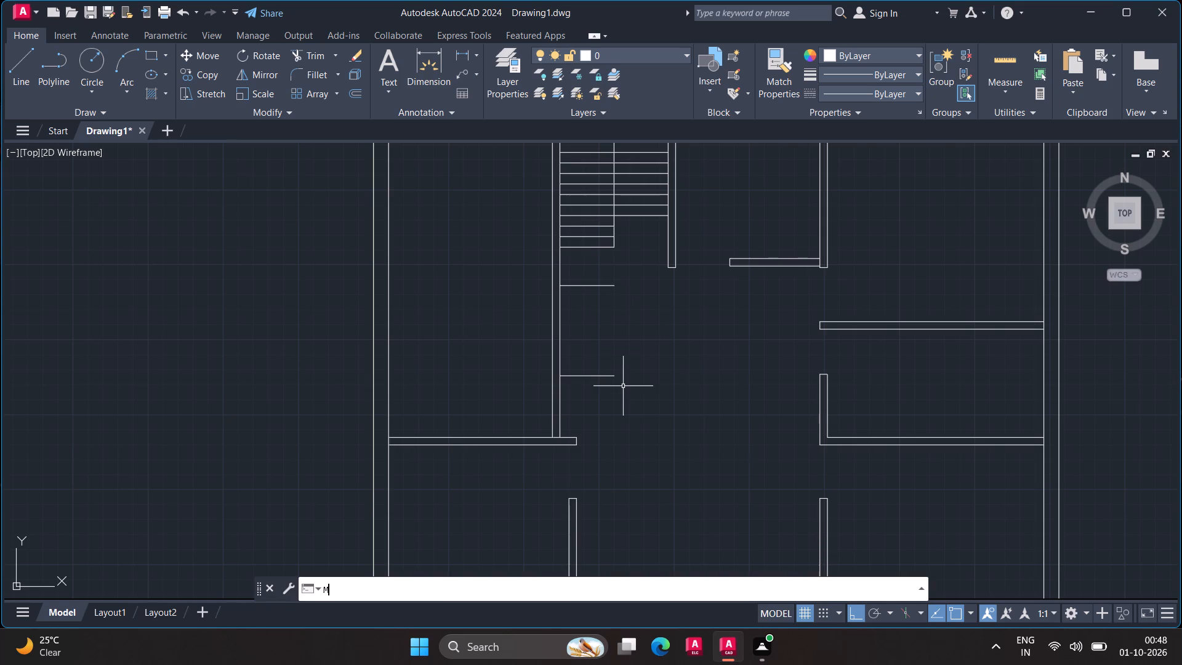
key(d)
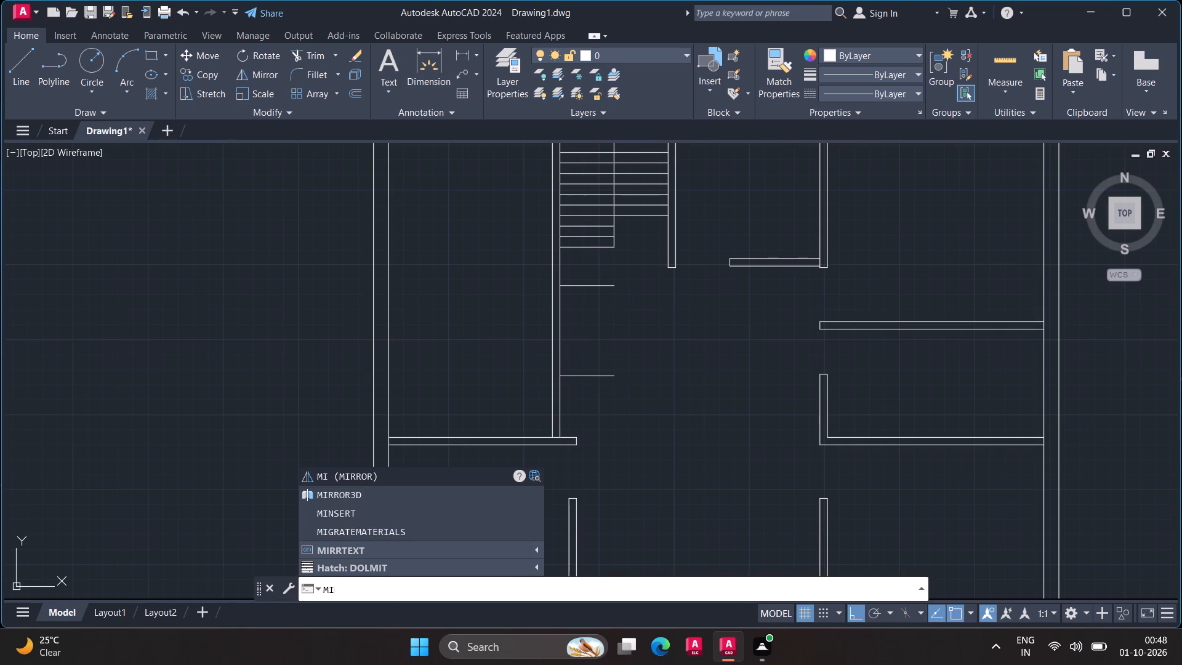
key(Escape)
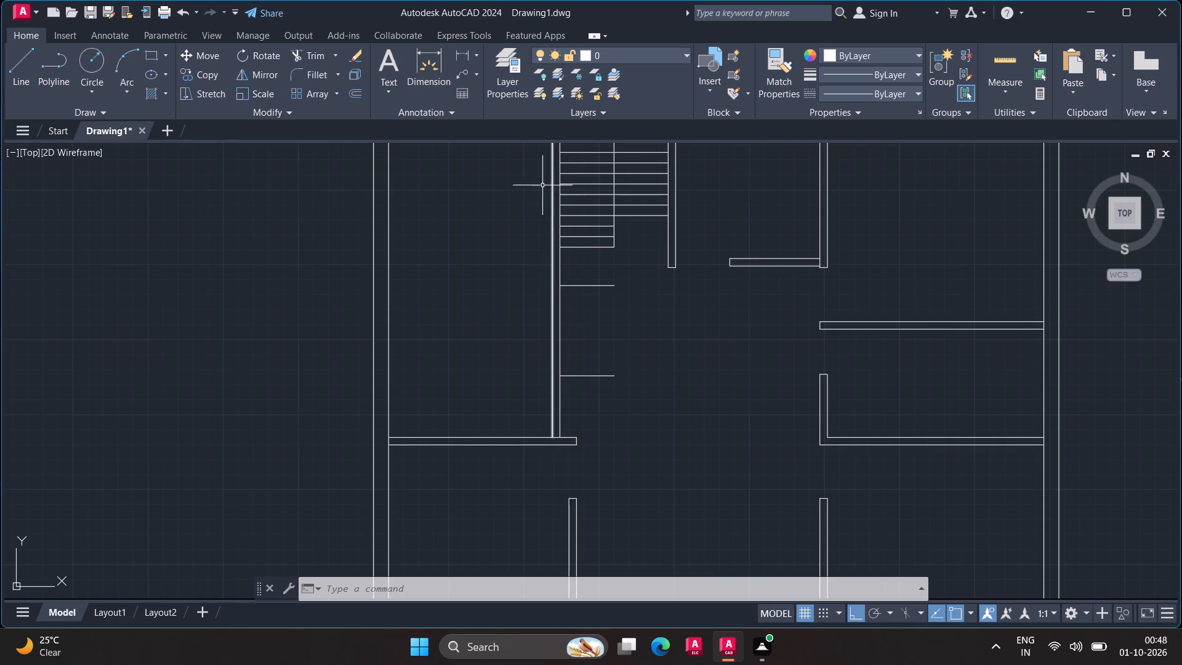
Extend both short horizontal lines below the stairs across the adjoining partition to its far face.
key(e)
key(x)
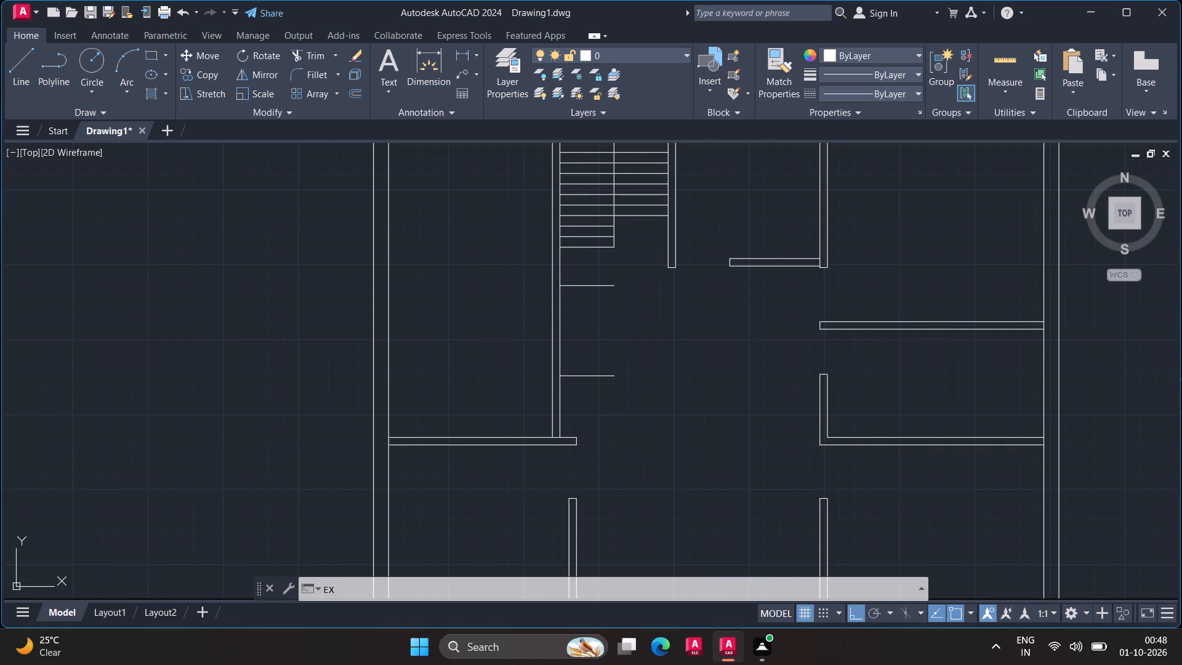
key(Return)
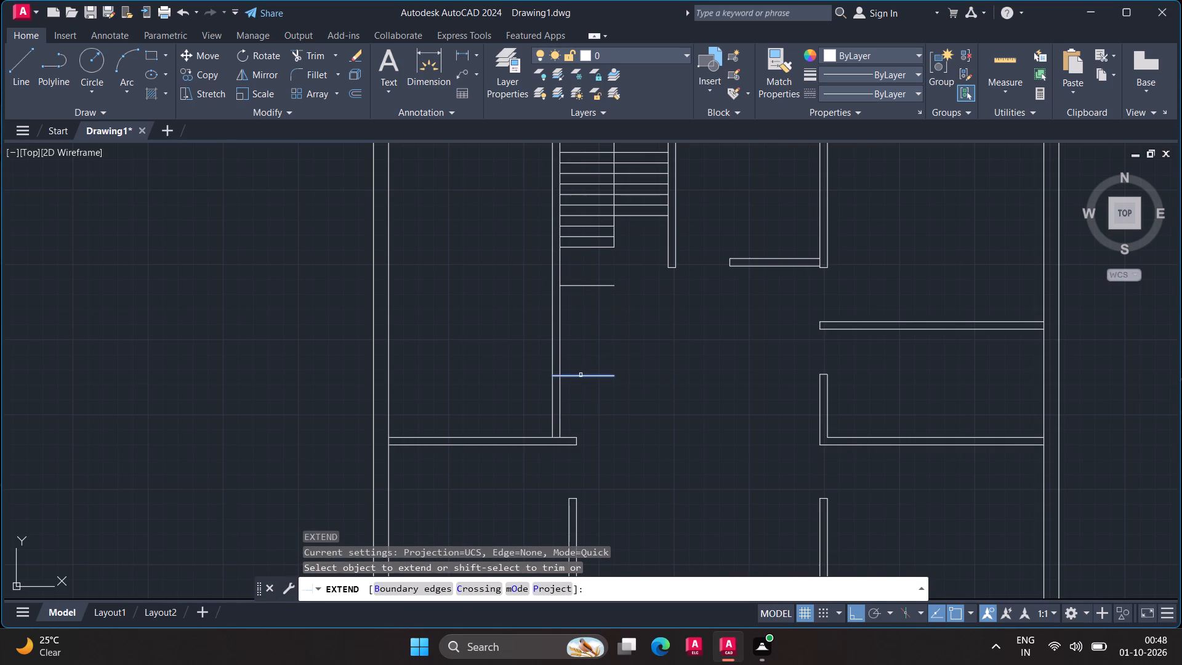
click(579, 376)
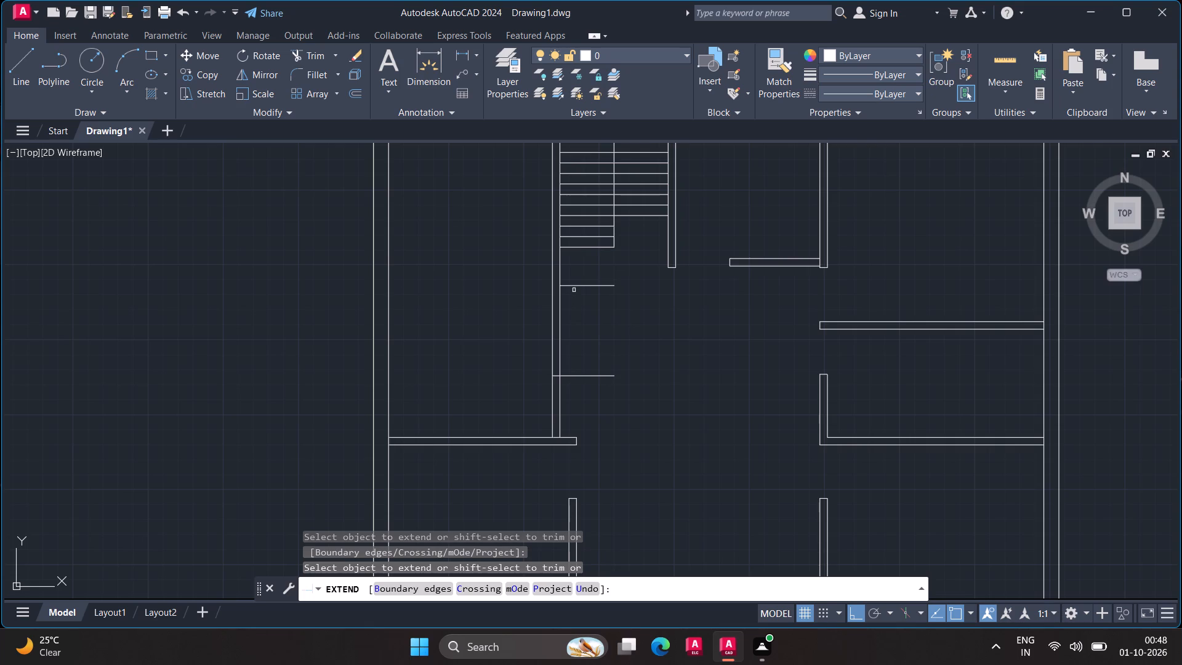
click(574, 286)
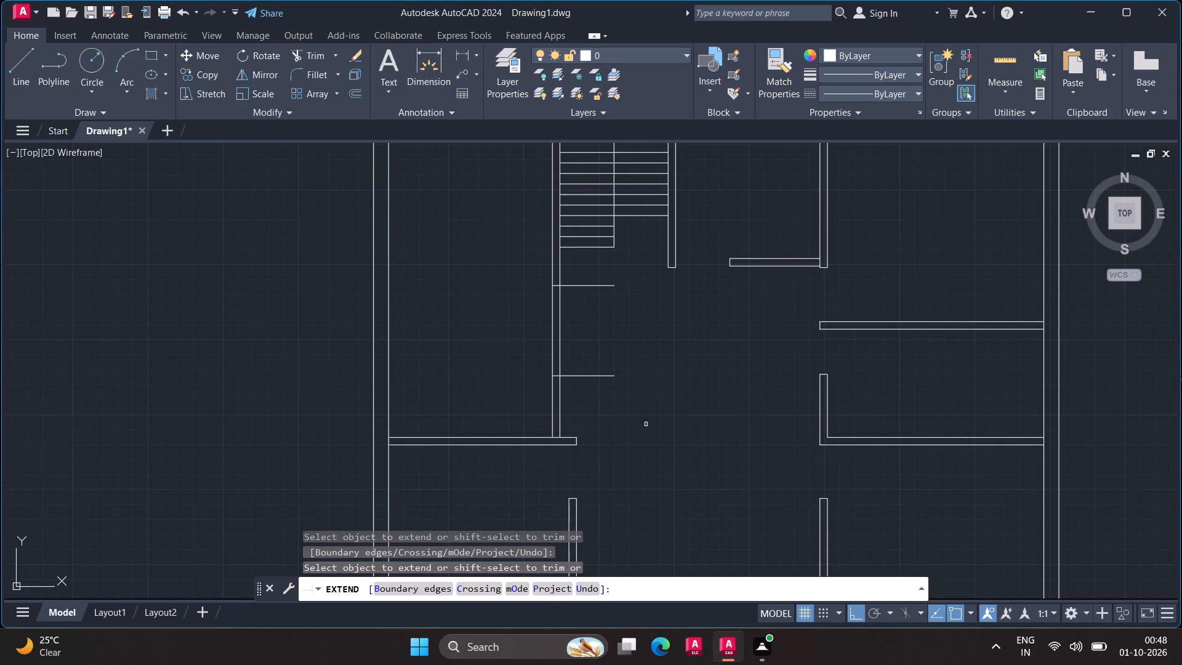
key(Escape)
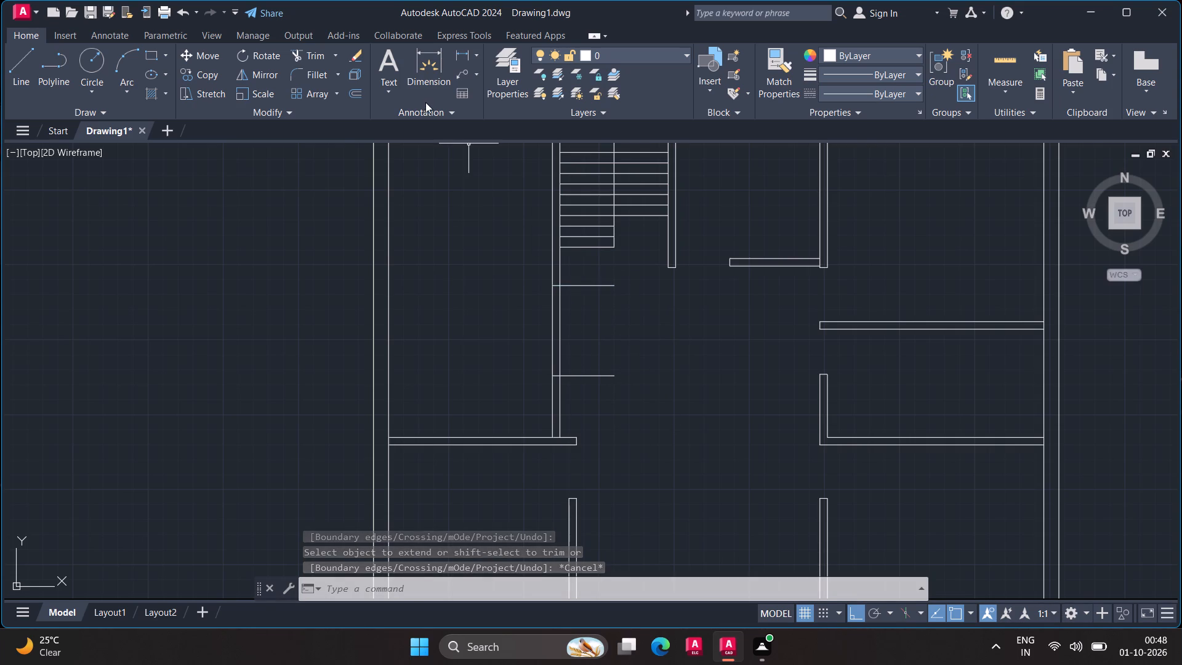
Trim the parts of both short lines that stick out of the partition into the open area below the stairs.
key(t)
key(r)
key(Return)
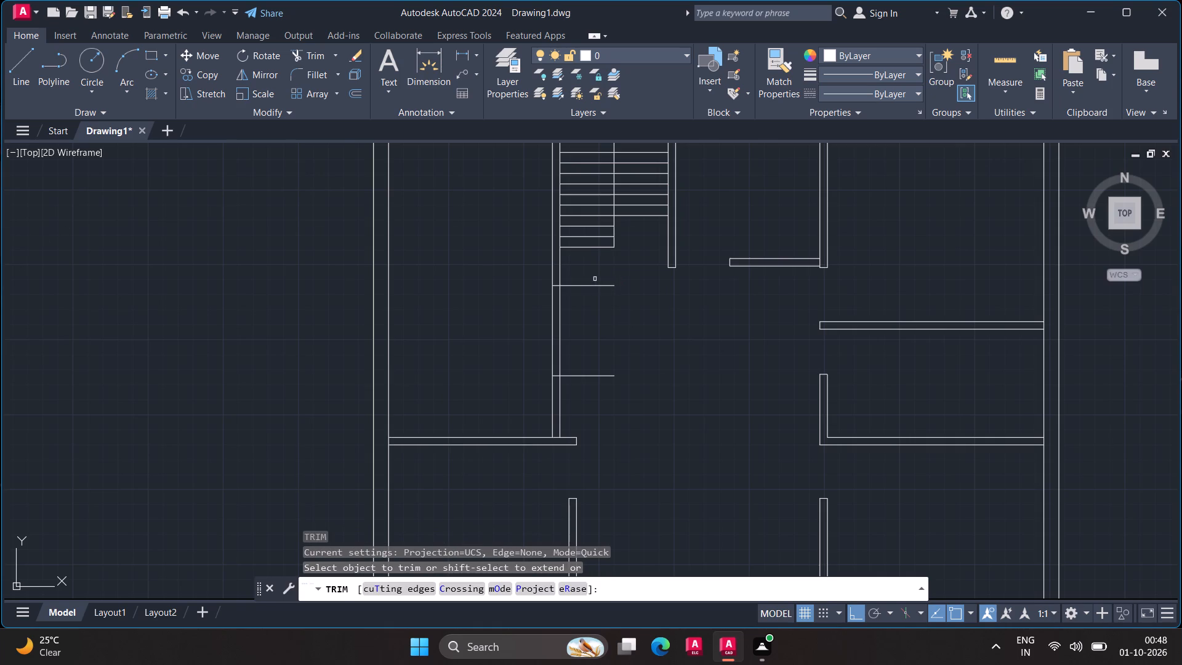
drag(593, 279, 604, 384)
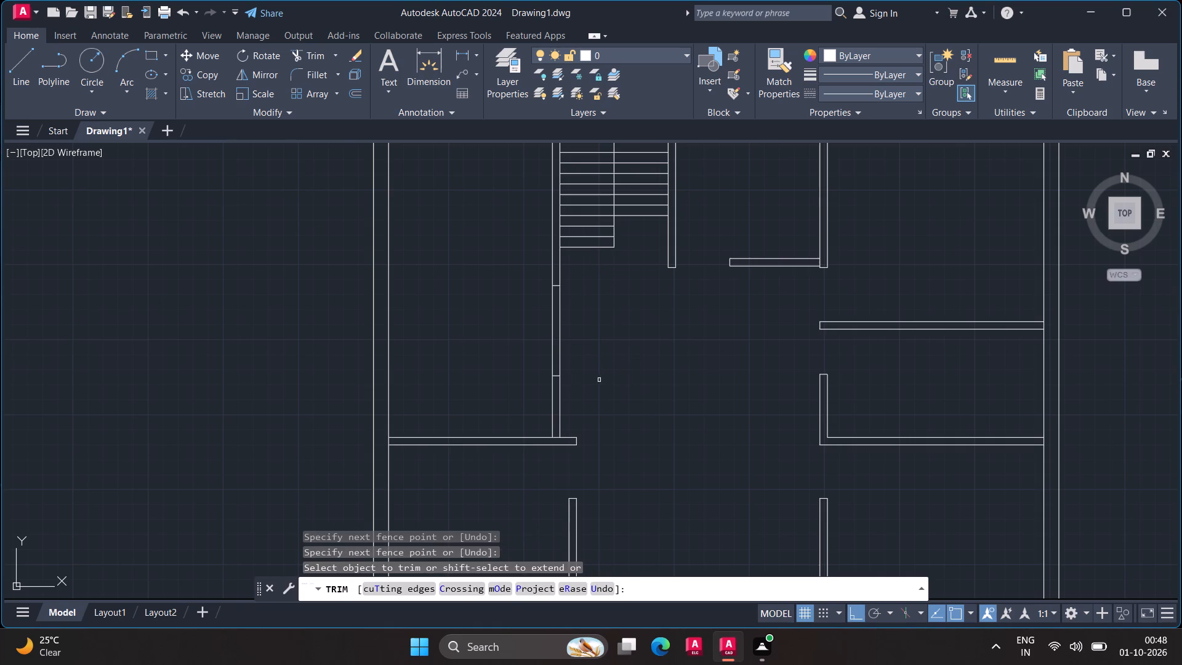
key(Escape)
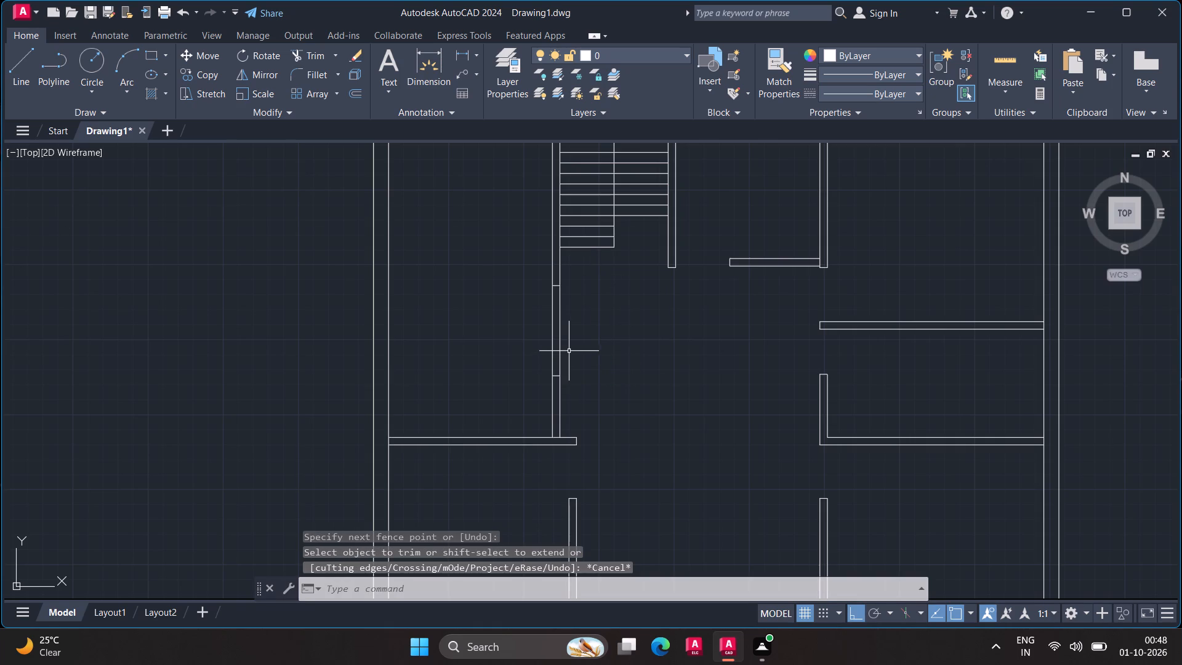
Trim both partition faces between the two short closing lines to cut a 5' opening below the stairs.
key(space)
drag(573, 343, 538, 335)
key(Escape)
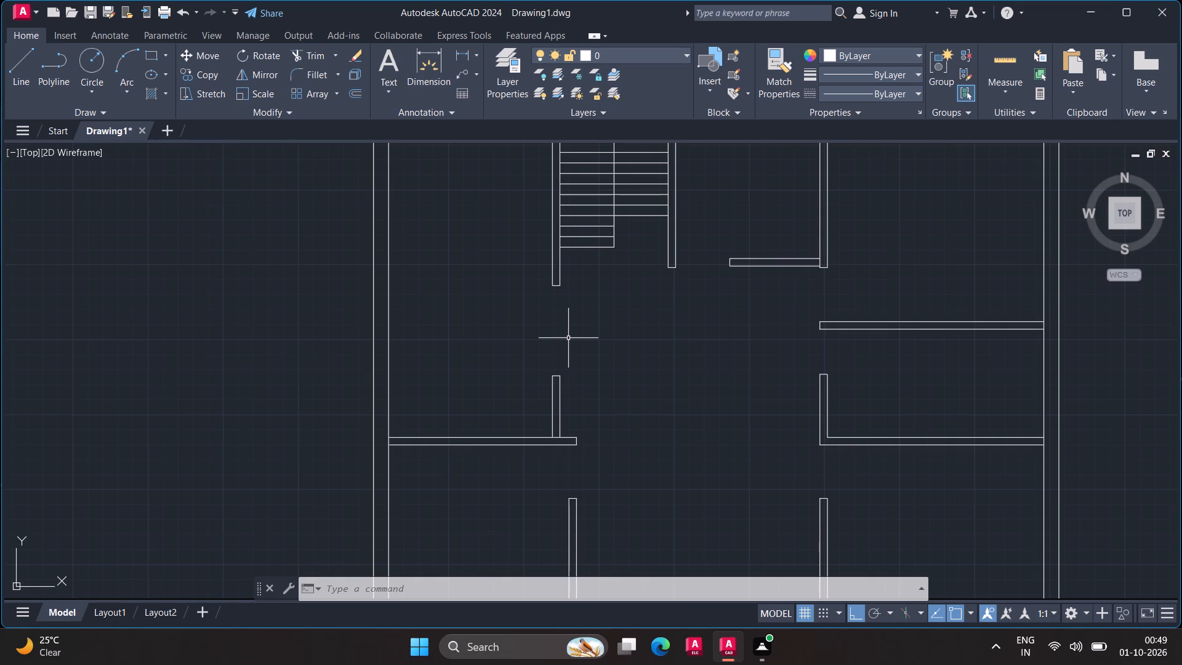
Trim the inner line of the top outer wall between the left outer wall and the staircase's left partition.
scroll(573, 339, down, 2)
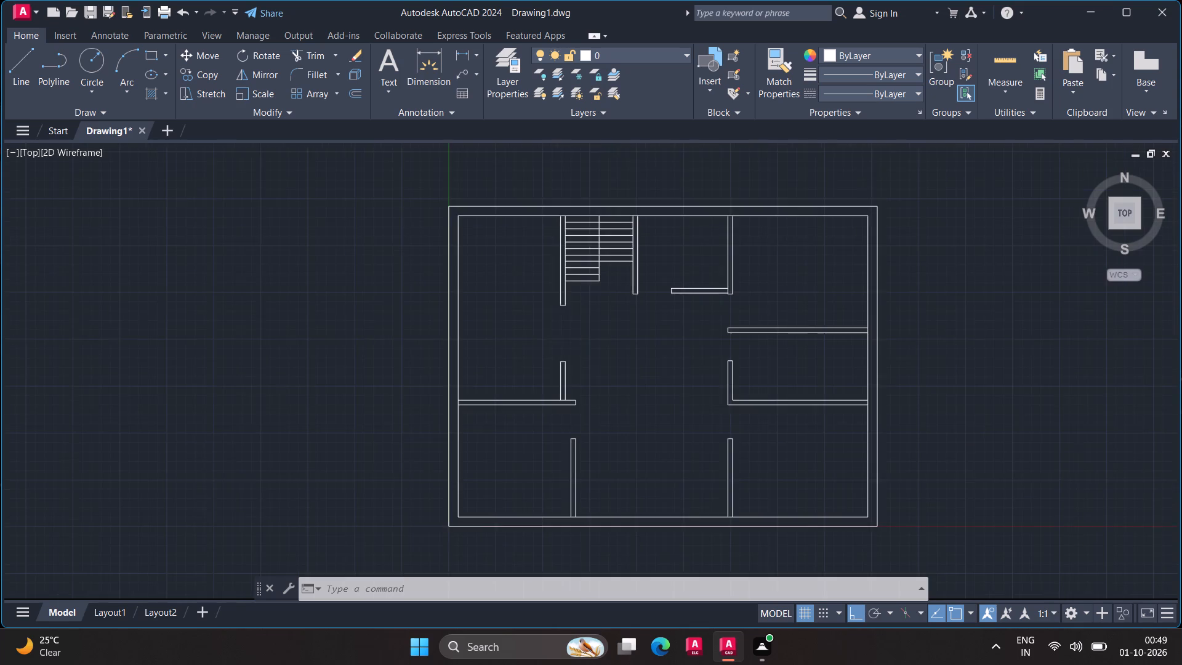
middle_drag(585, 339, 457, 377)
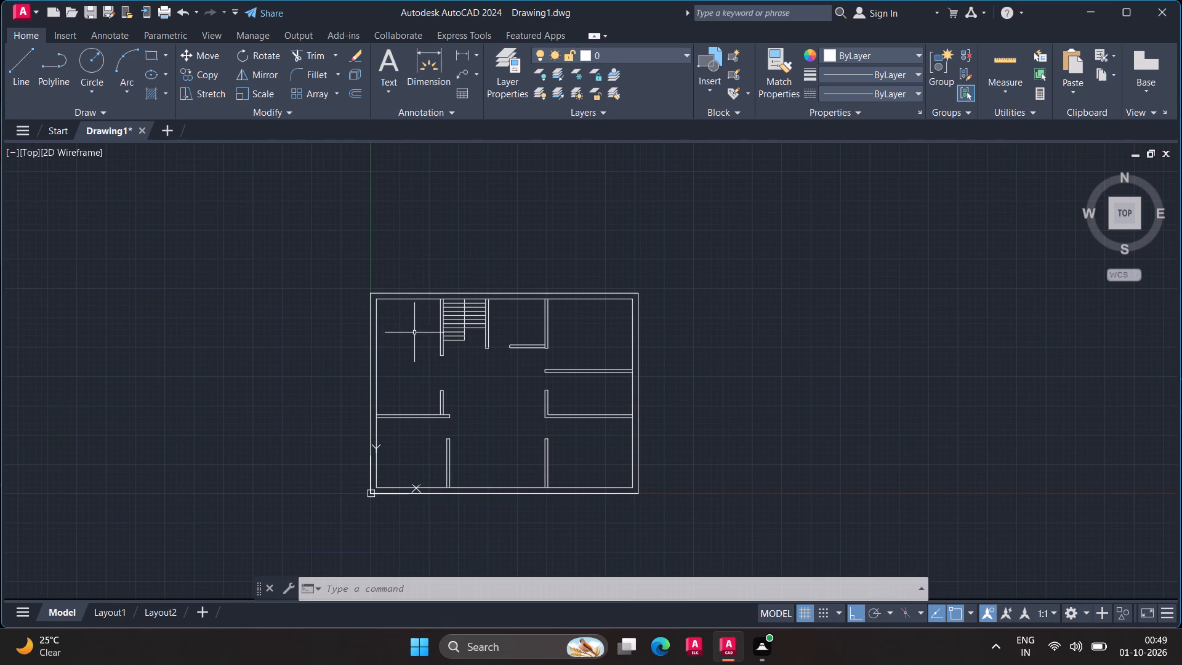
key(space)
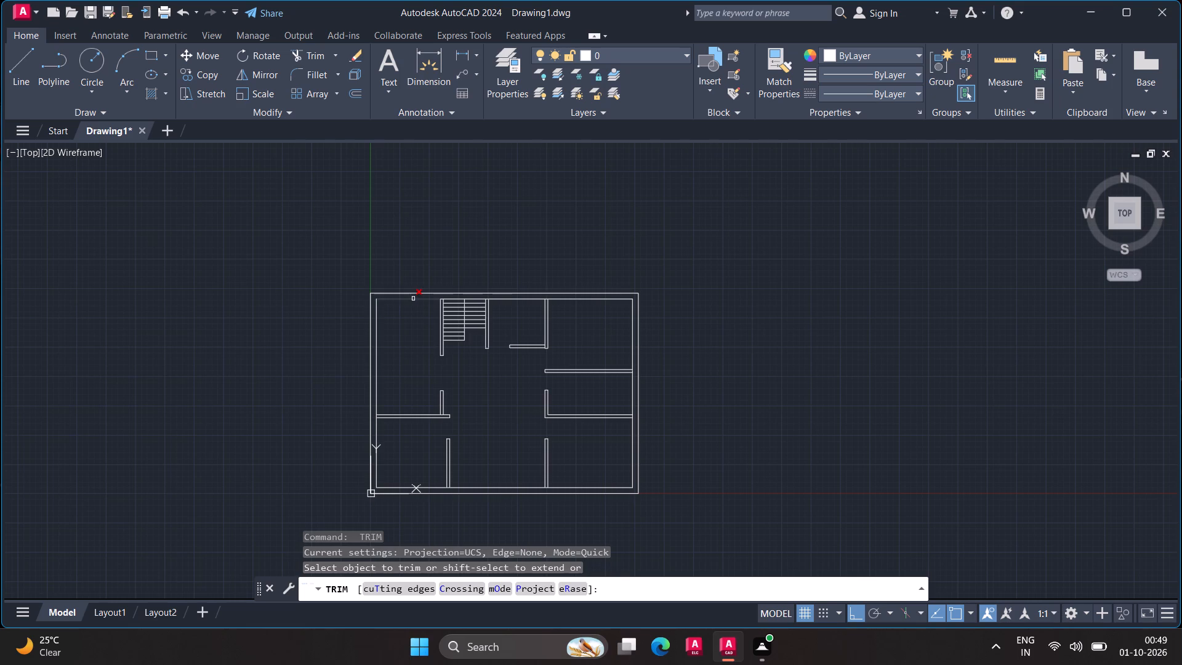
click(413, 299)
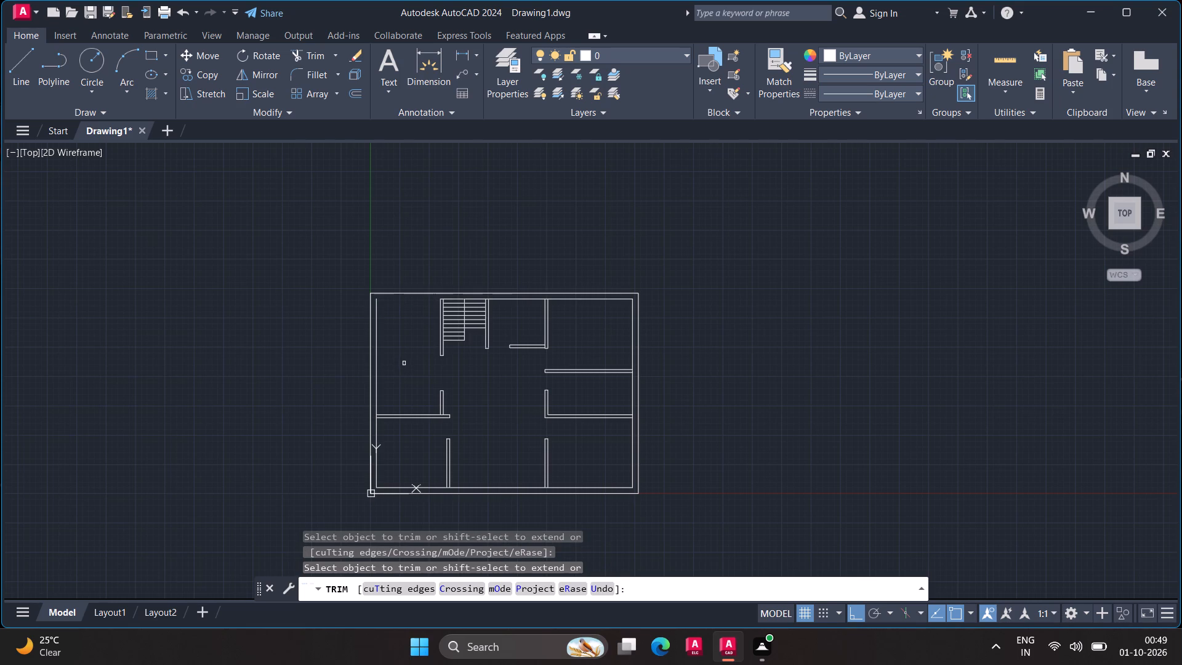
key(Escape)
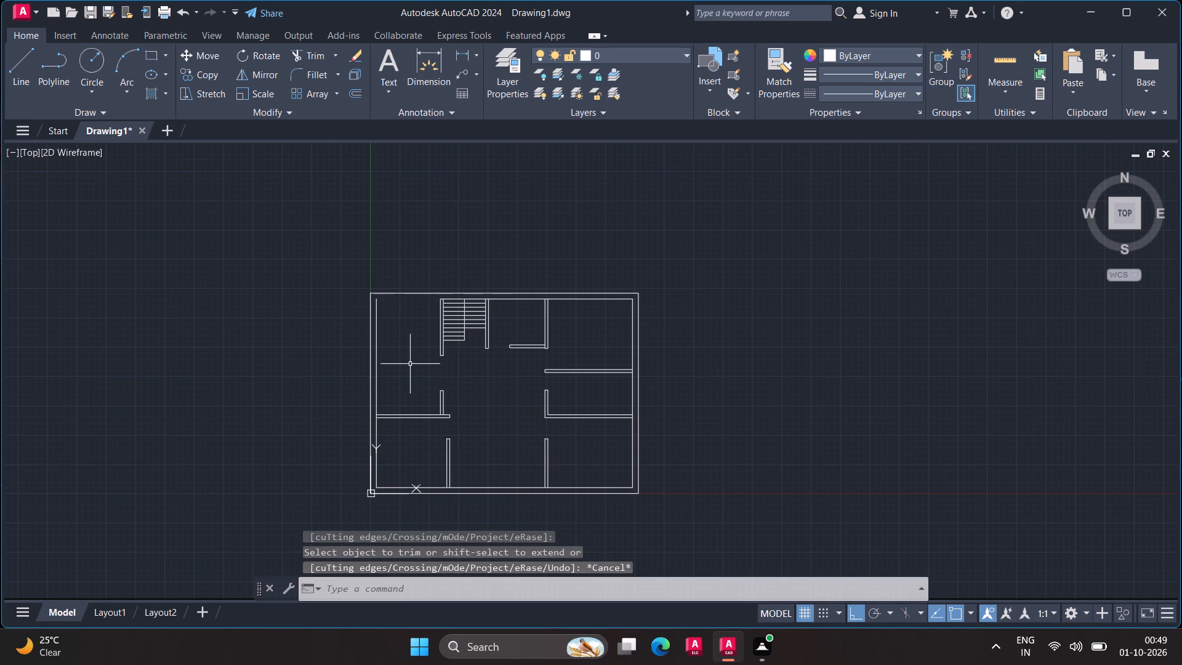
Extend the inner line of the left outer wall up to the outer line of the top wall.
key(e)
key(x)
key(Return)
click(377, 321)
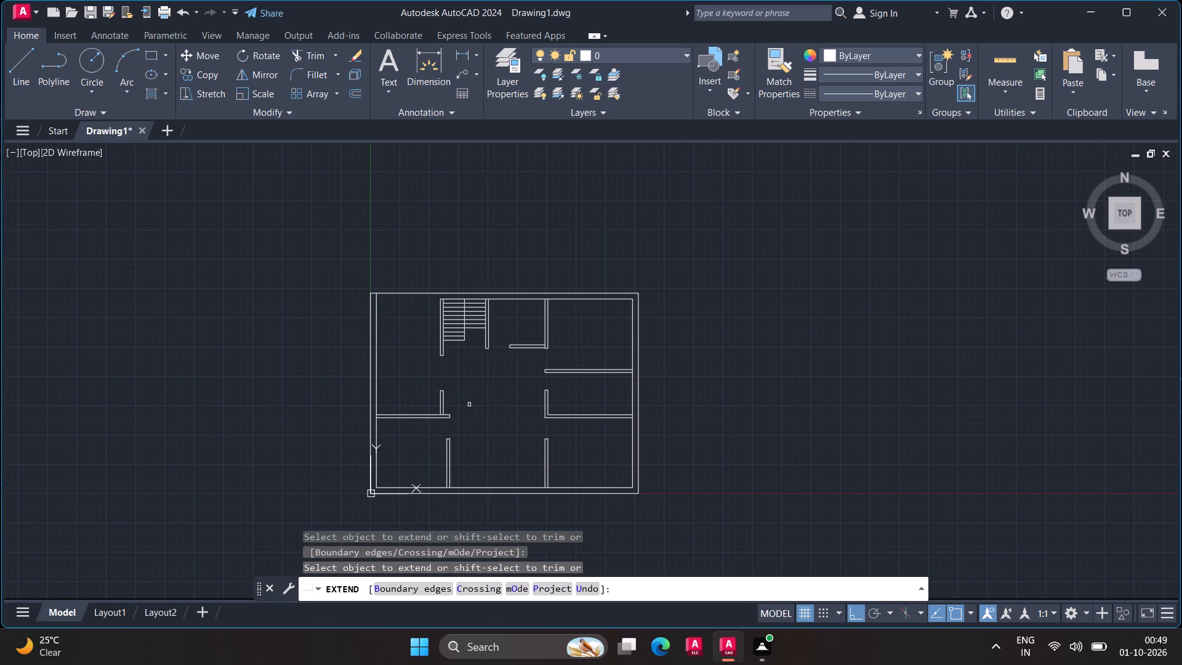
middle_drag(469, 405, 516, 405)
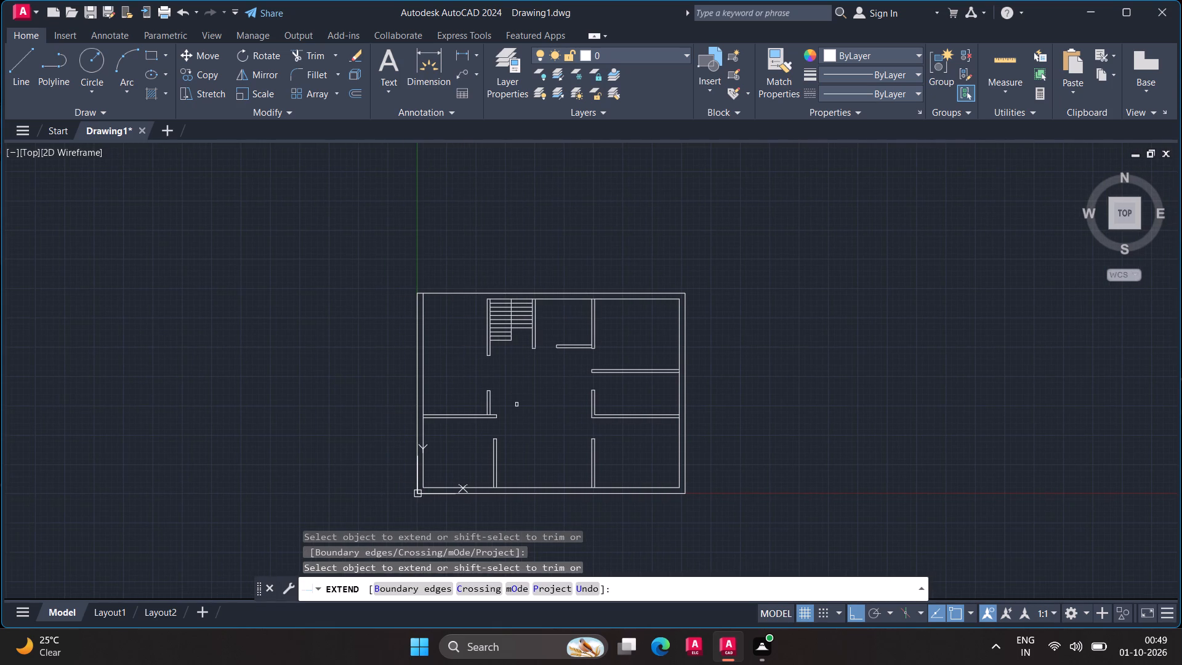
Extend both faces of the staircase's left partition up to the outer line of the top wall.
scroll(517, 405, up, 1)
middle_drag(518, 398, 555, 488)
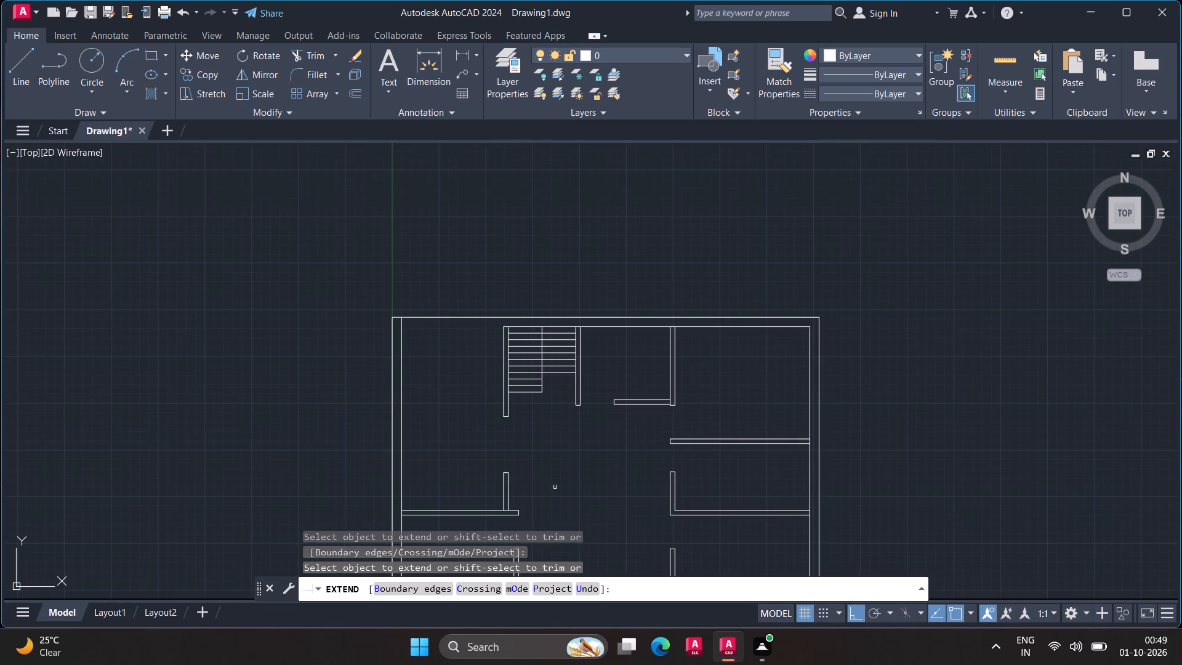
scroll(555, 486, up, 1)
middle_drag(547, 453, 578, 541)
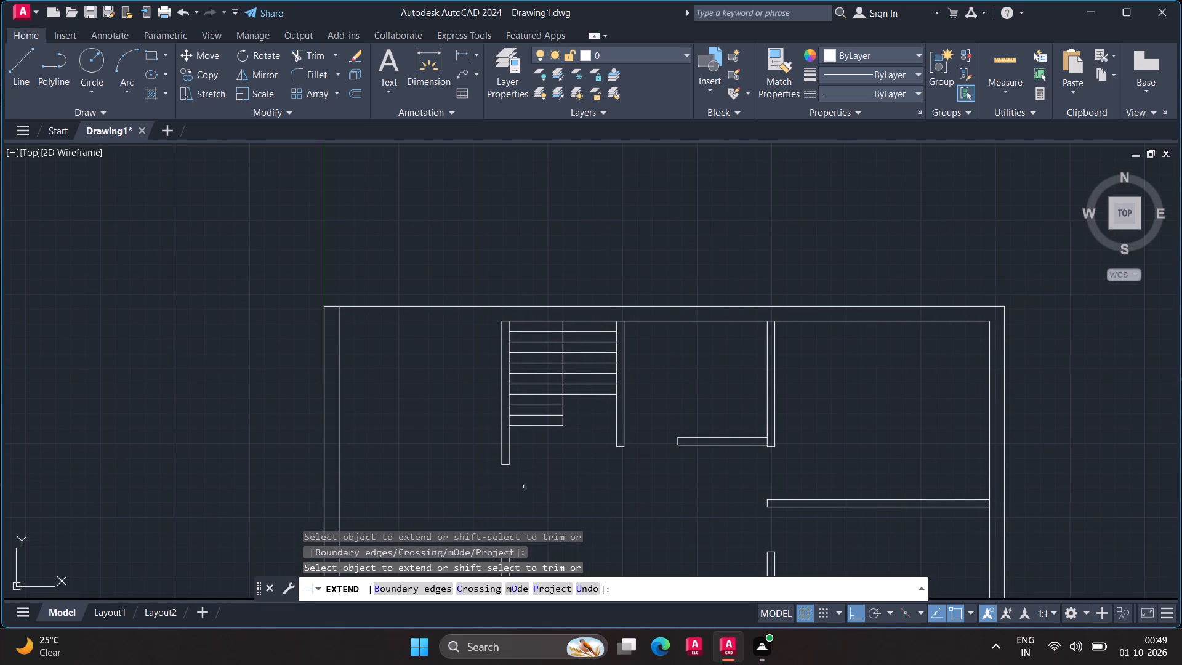
click(501, 343)
click(509, 328)
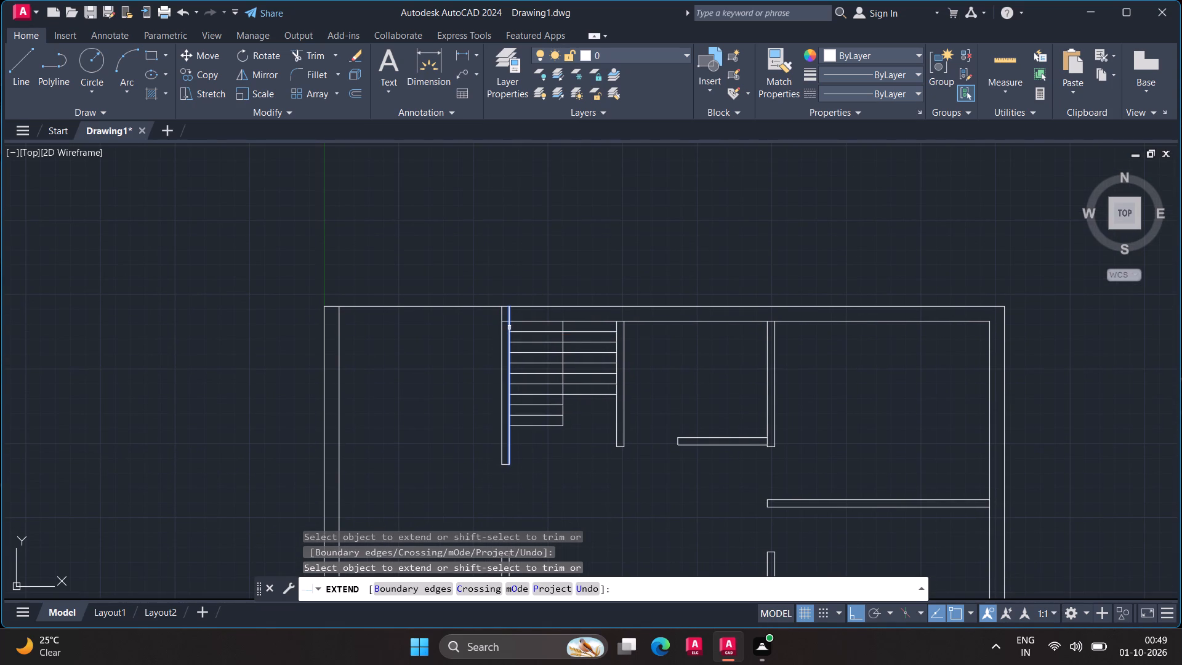
key(Escape)
Trim the short piece of the top wall's inner line between the two faces of the staircase's left partition.
text(TR)
key(Return)
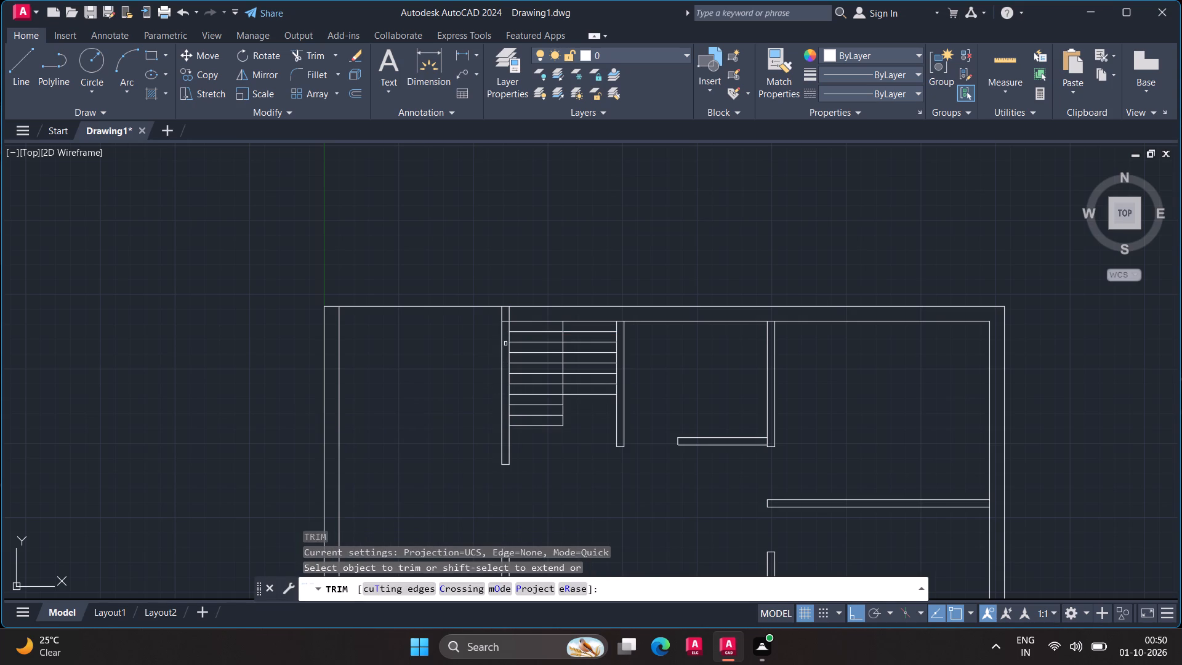
click(505, 323)
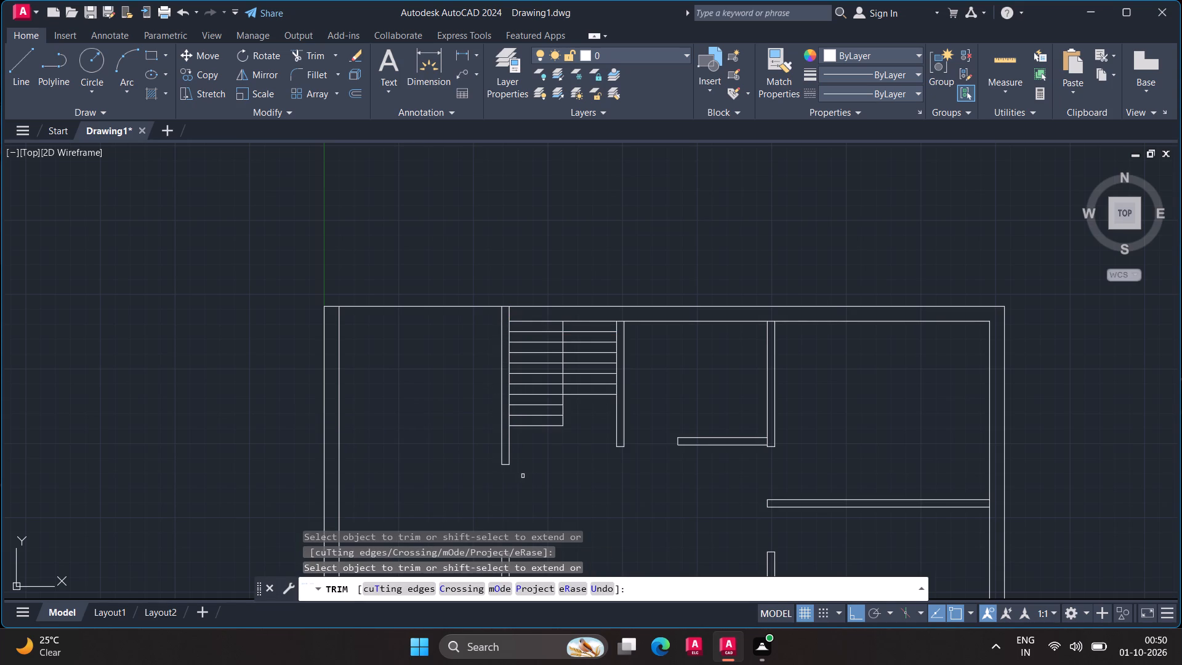
key(Escape)
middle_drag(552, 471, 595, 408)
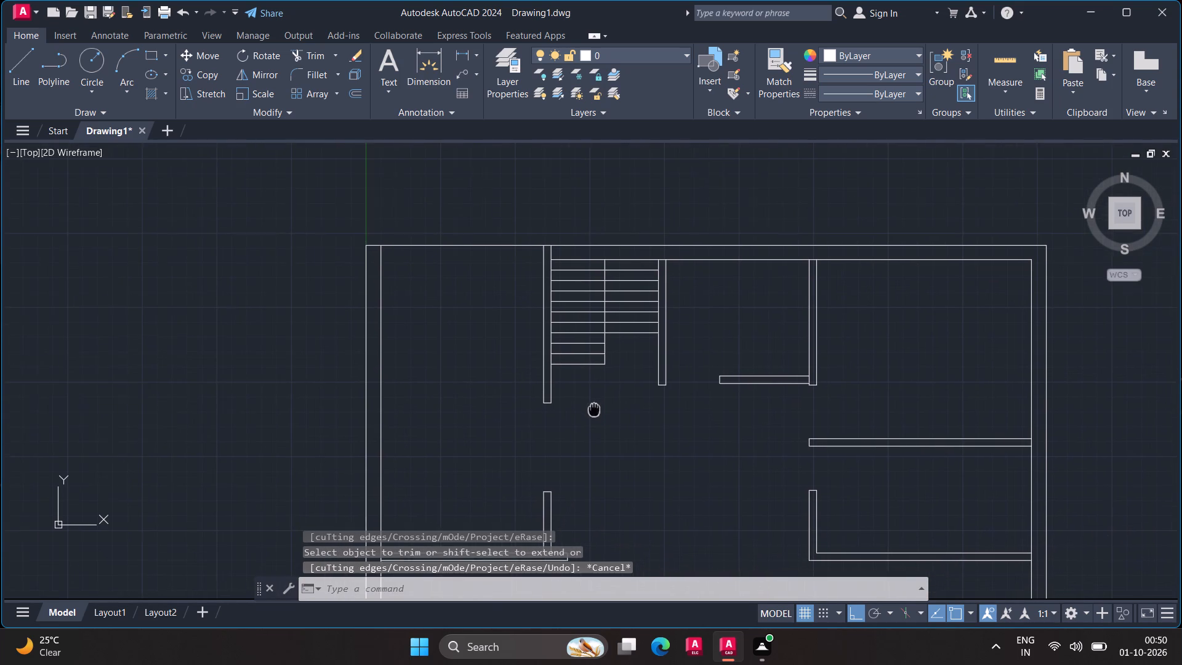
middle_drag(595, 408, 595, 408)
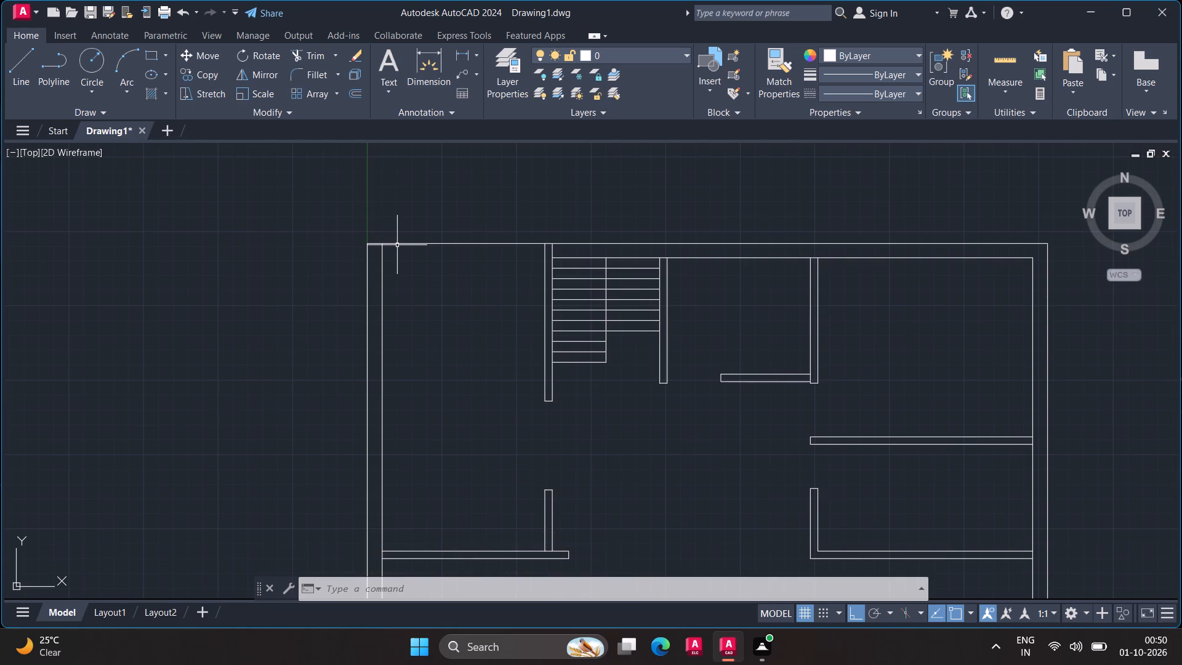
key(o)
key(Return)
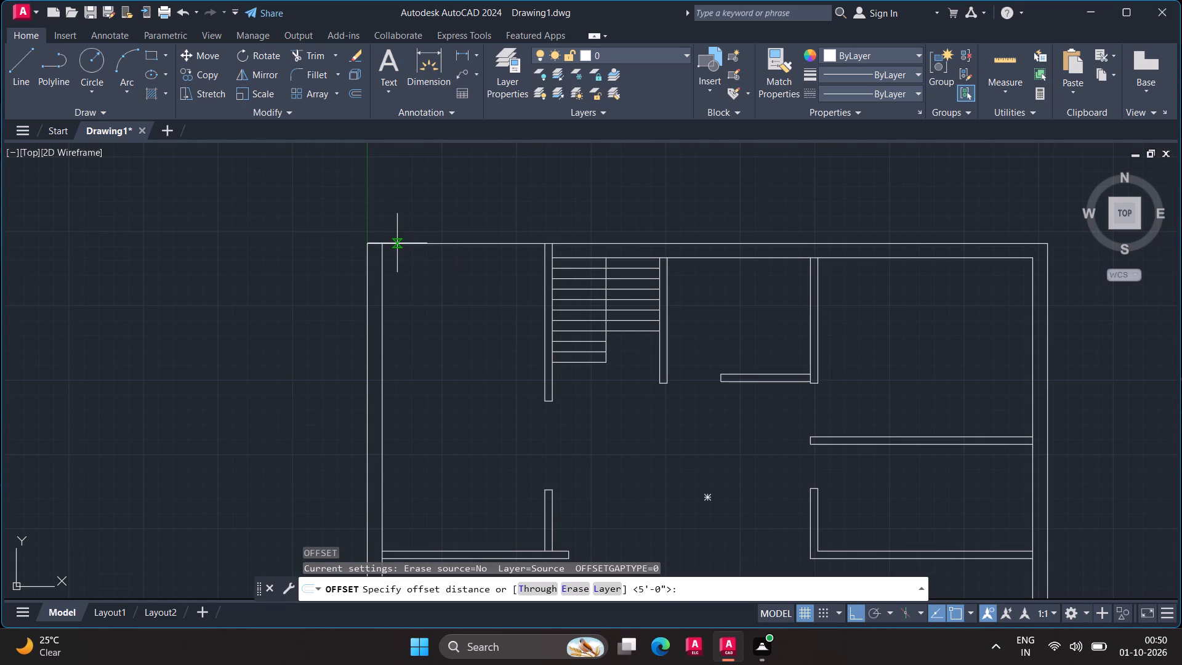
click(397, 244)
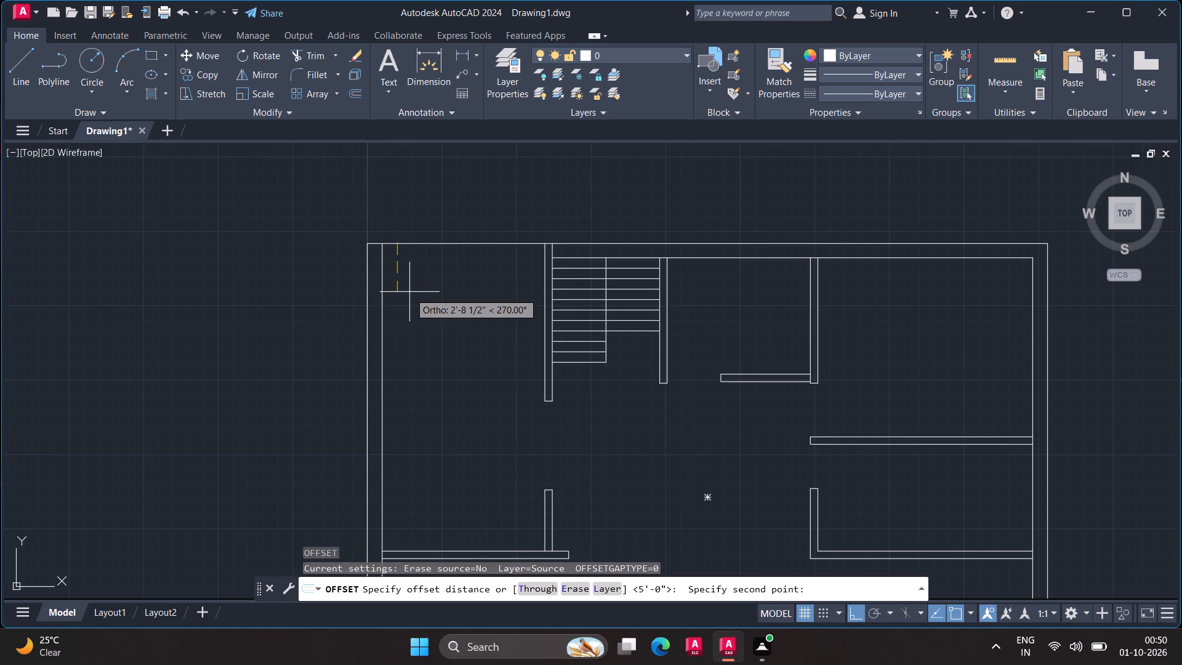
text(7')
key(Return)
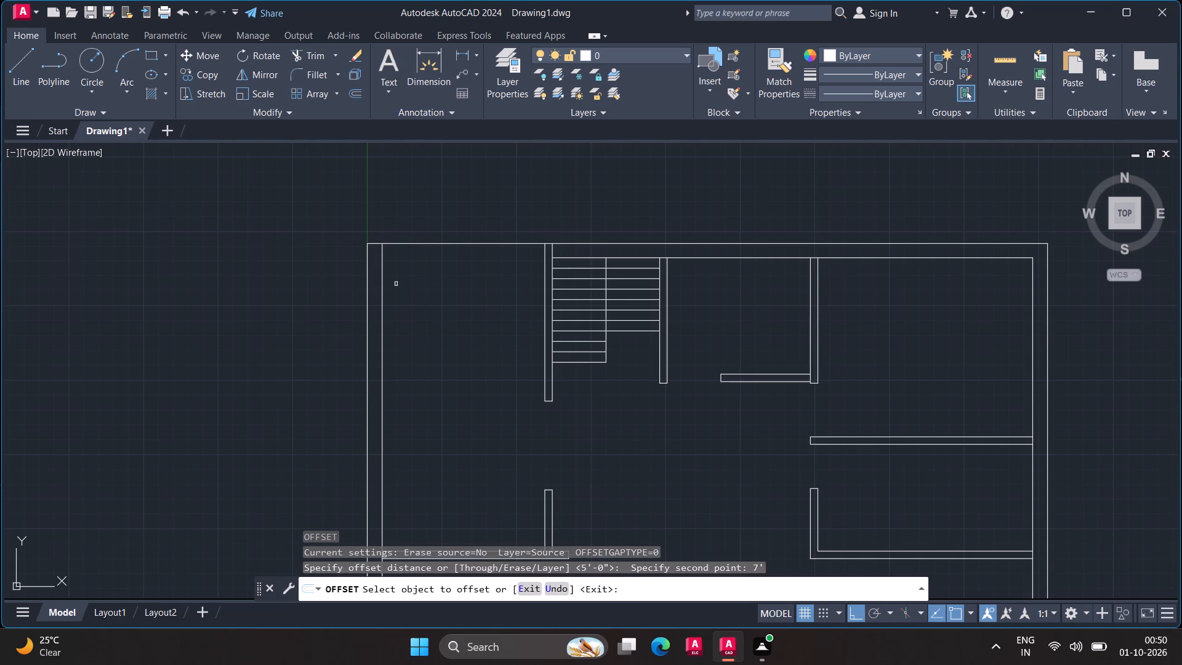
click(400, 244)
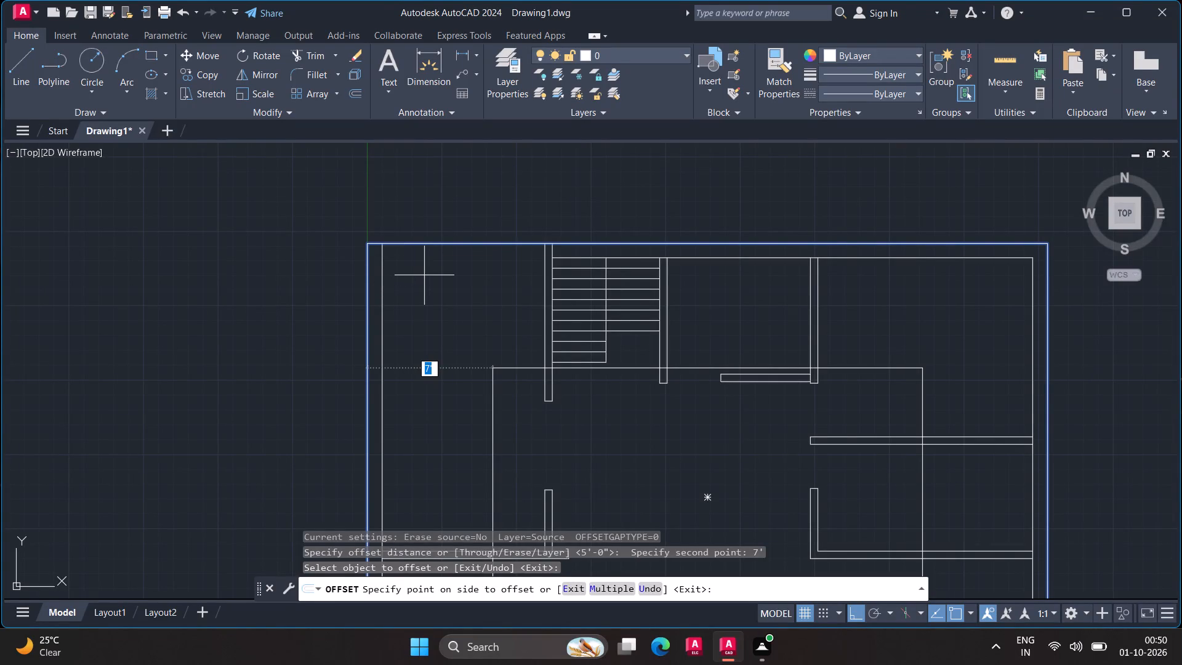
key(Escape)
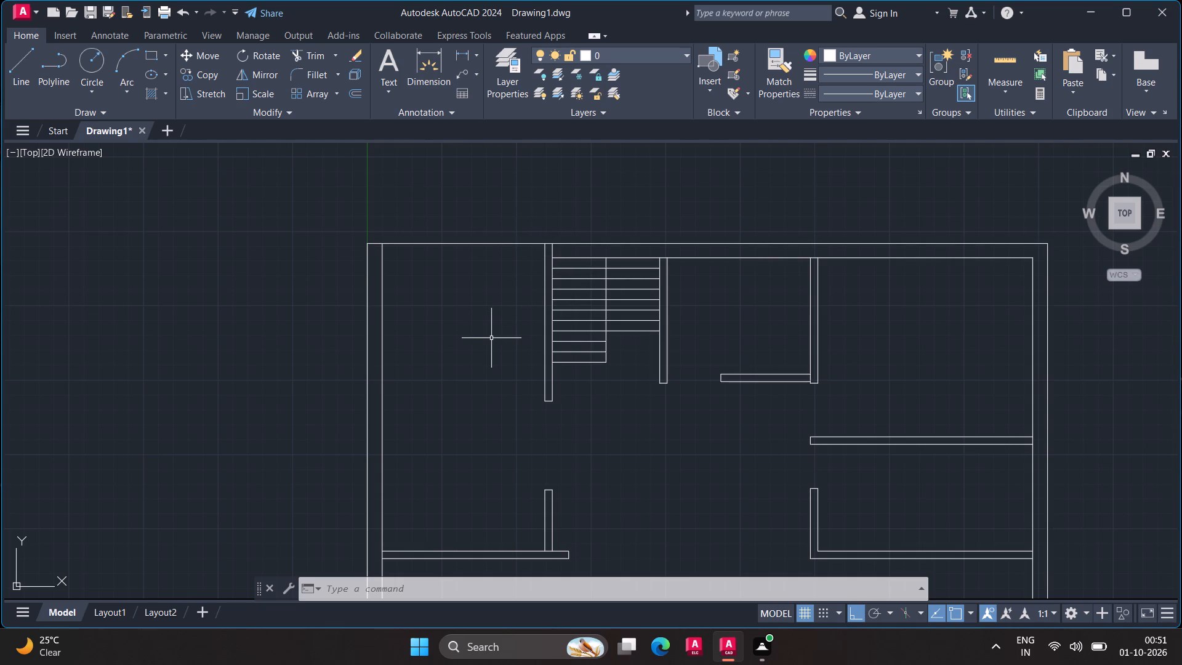
Draw a line along the top outline from the staircase's left partition face to the plan's top-left outer corner.
key(l)
key(Return)
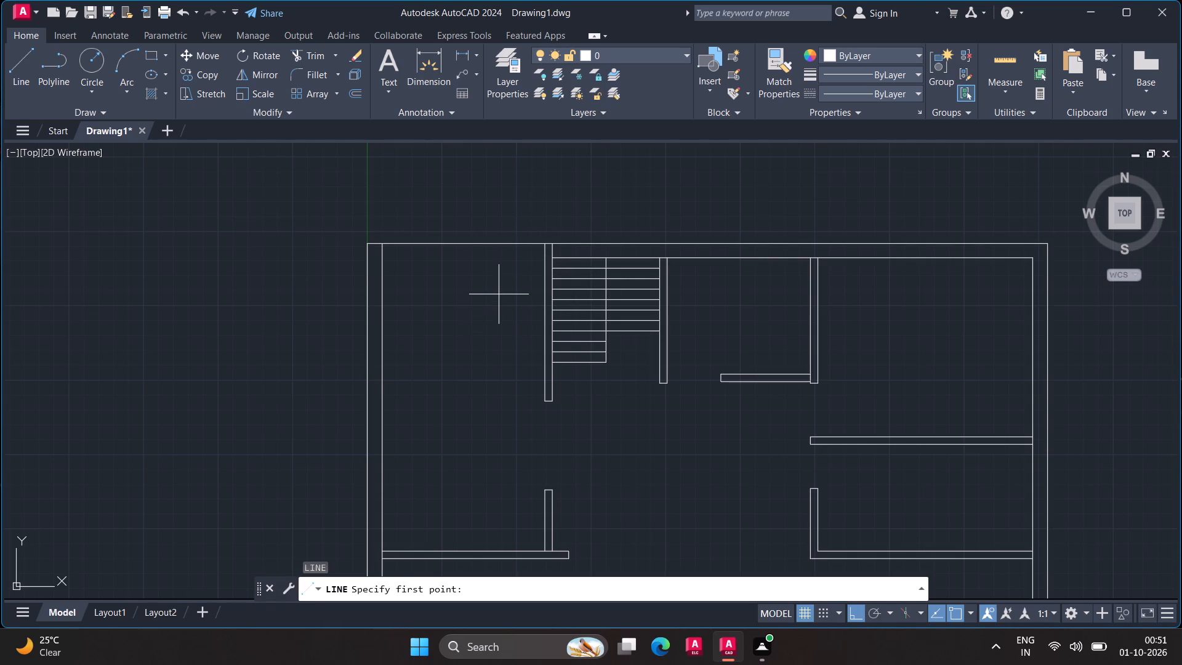
click(544, 247)
click(364, 243)
key(Escape)
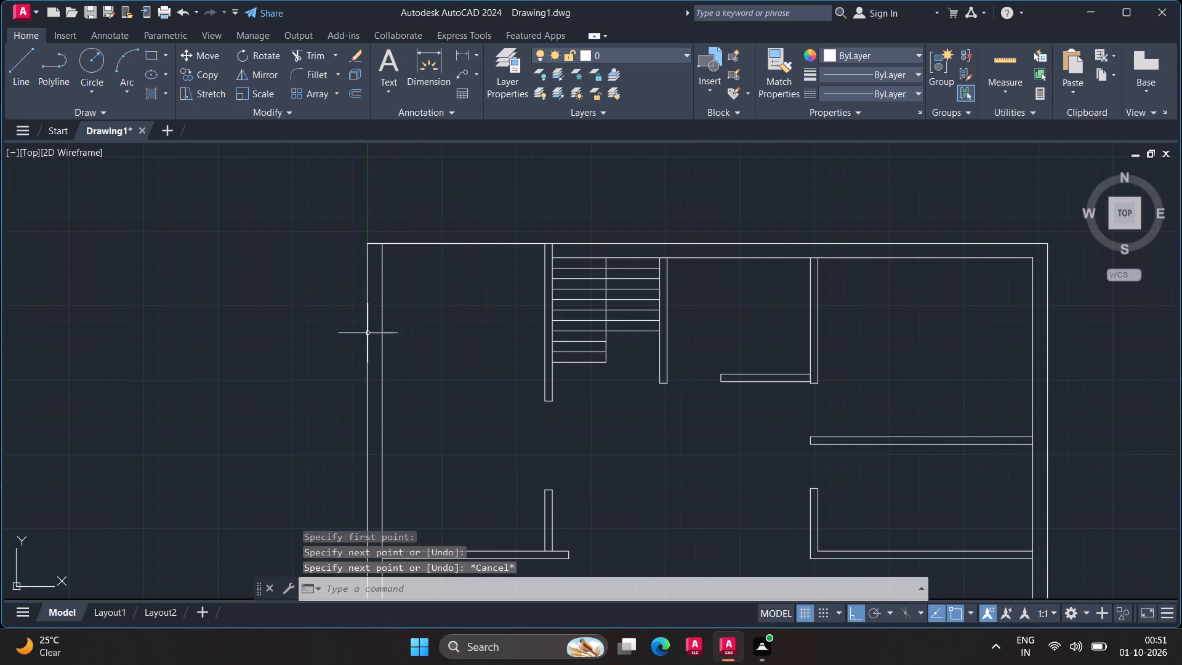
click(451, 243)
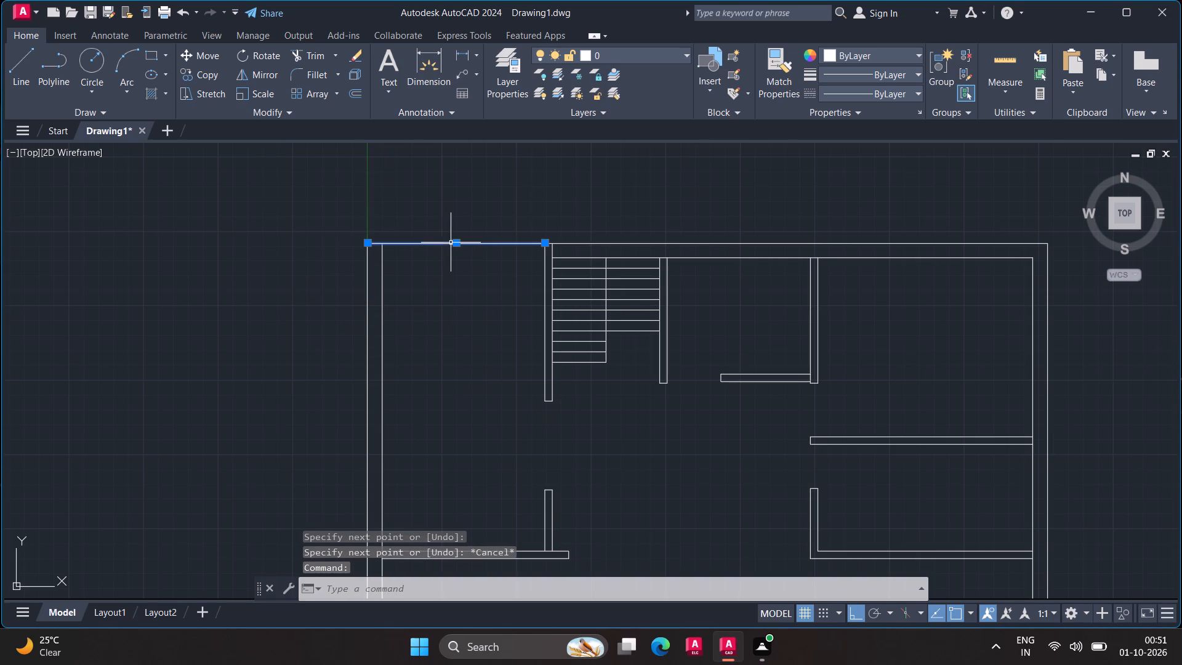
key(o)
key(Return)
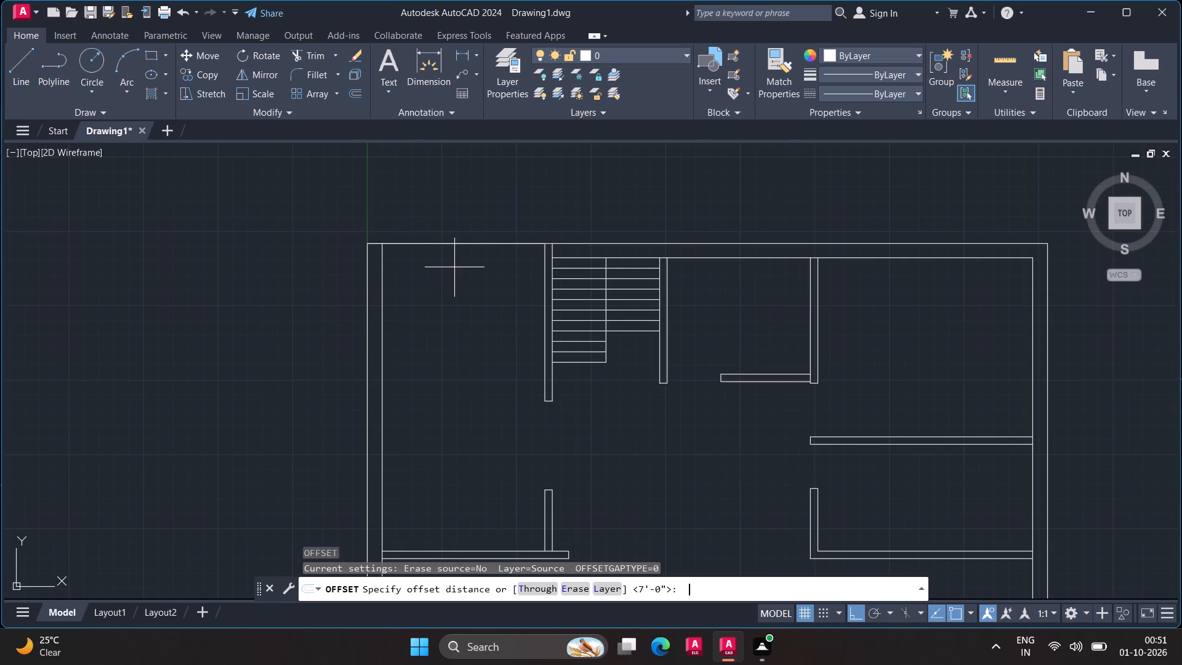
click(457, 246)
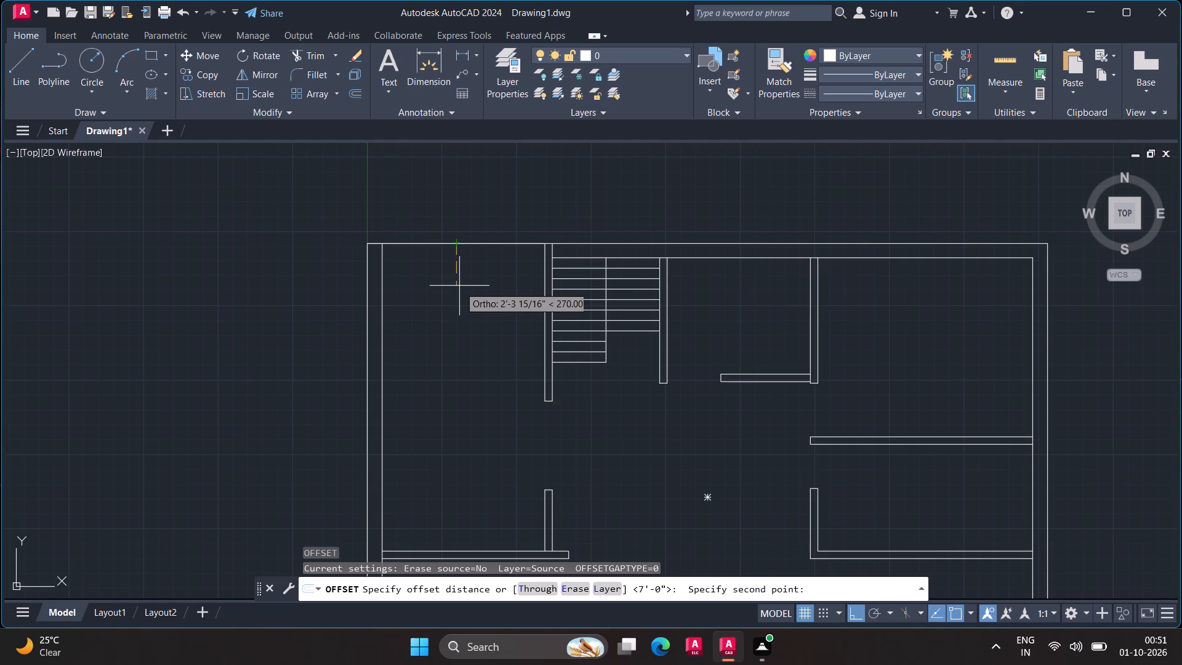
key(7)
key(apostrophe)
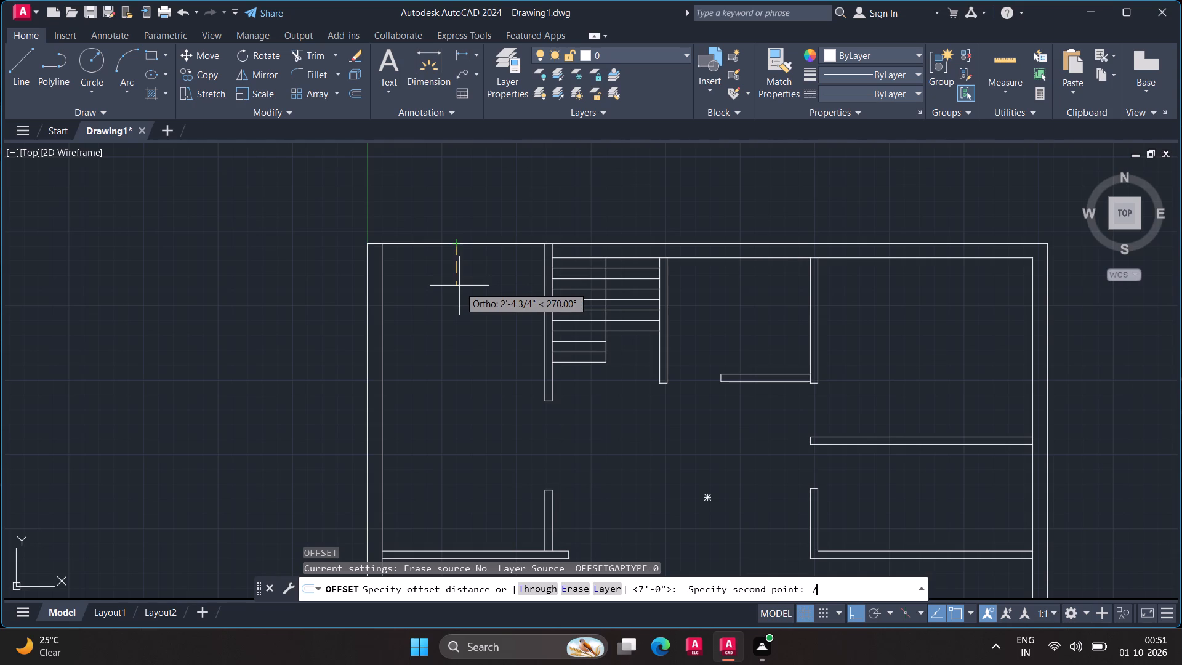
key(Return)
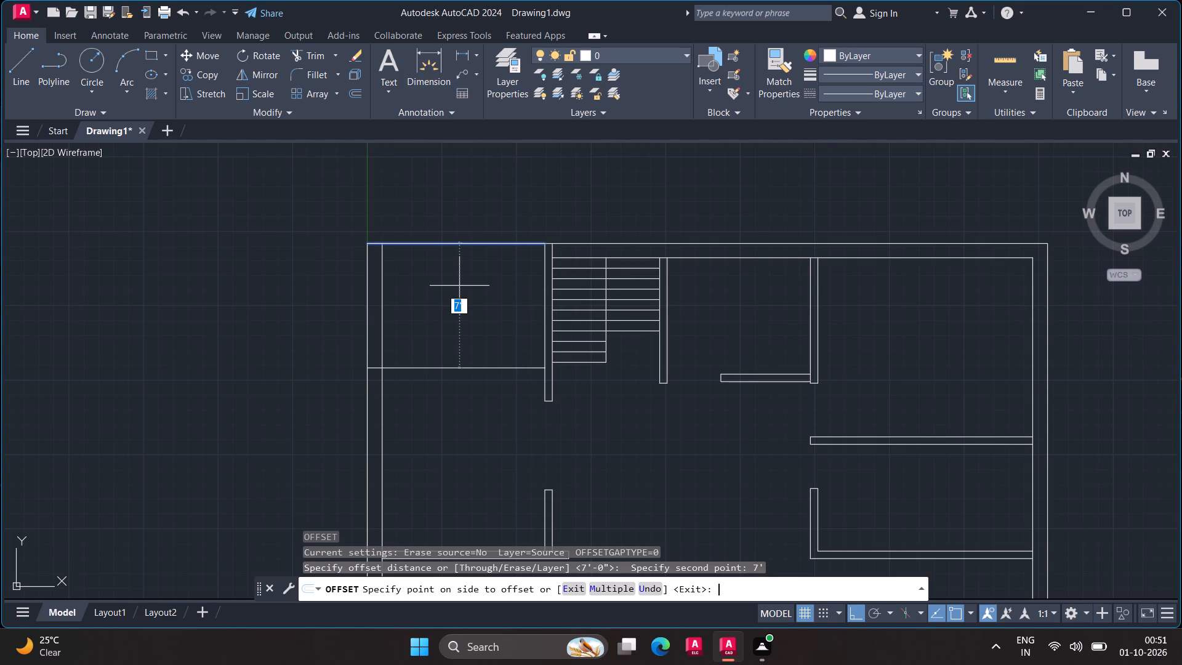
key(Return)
Offset the new line between the top-left corner and the staircase partition 7' down into the room.
key(Return)
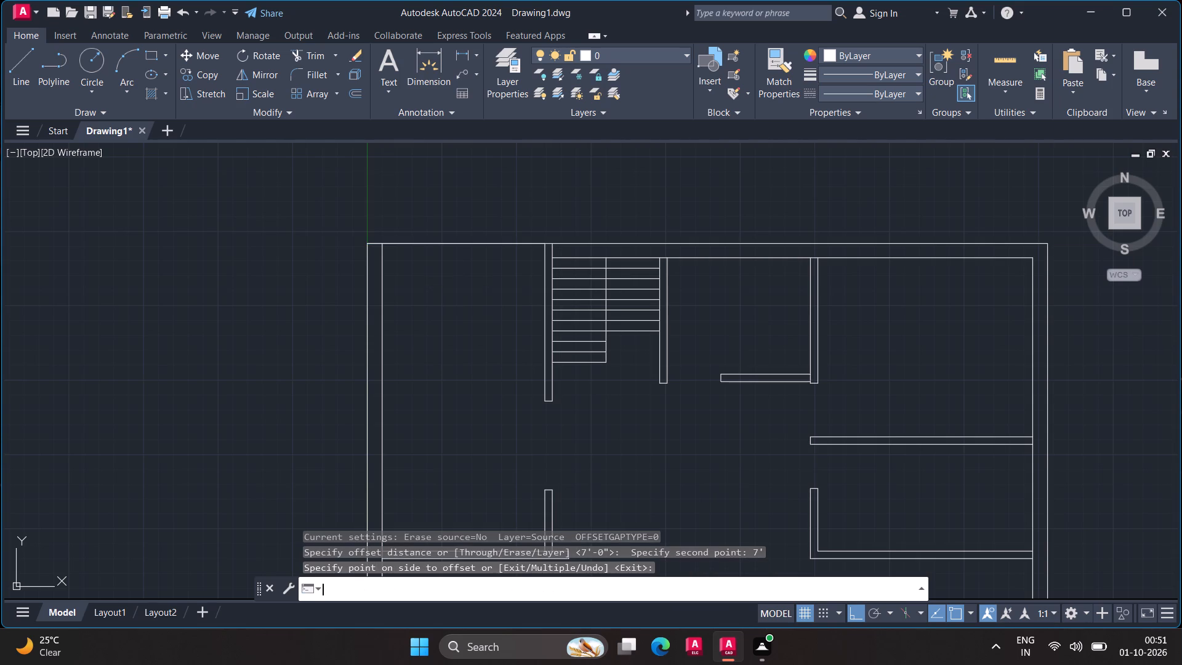
key(Return)
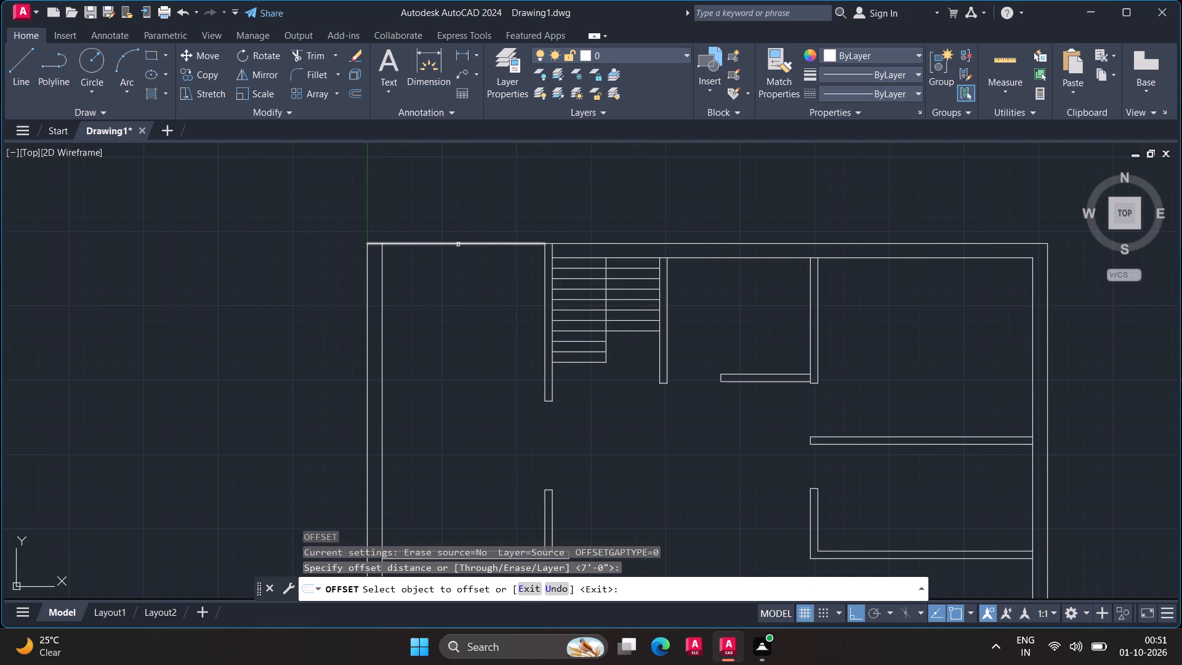
click(458, 244)
click(461, 268)
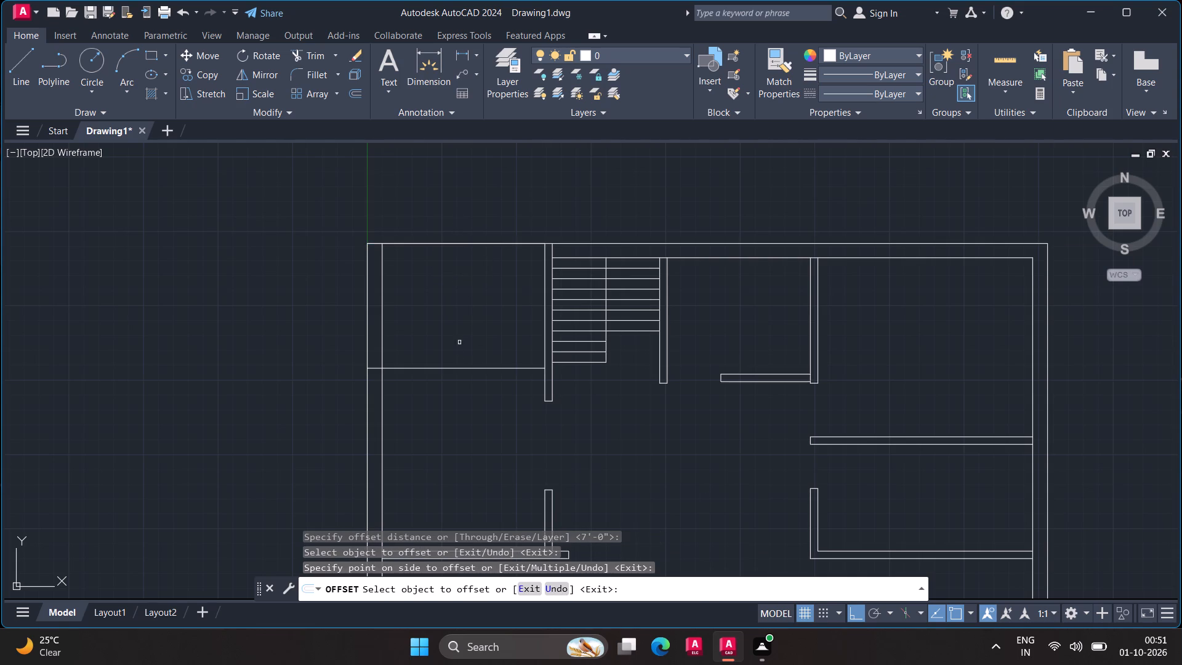
scroll(459, 376, down, 1)
middle_drag(459, 376, 465, 302)
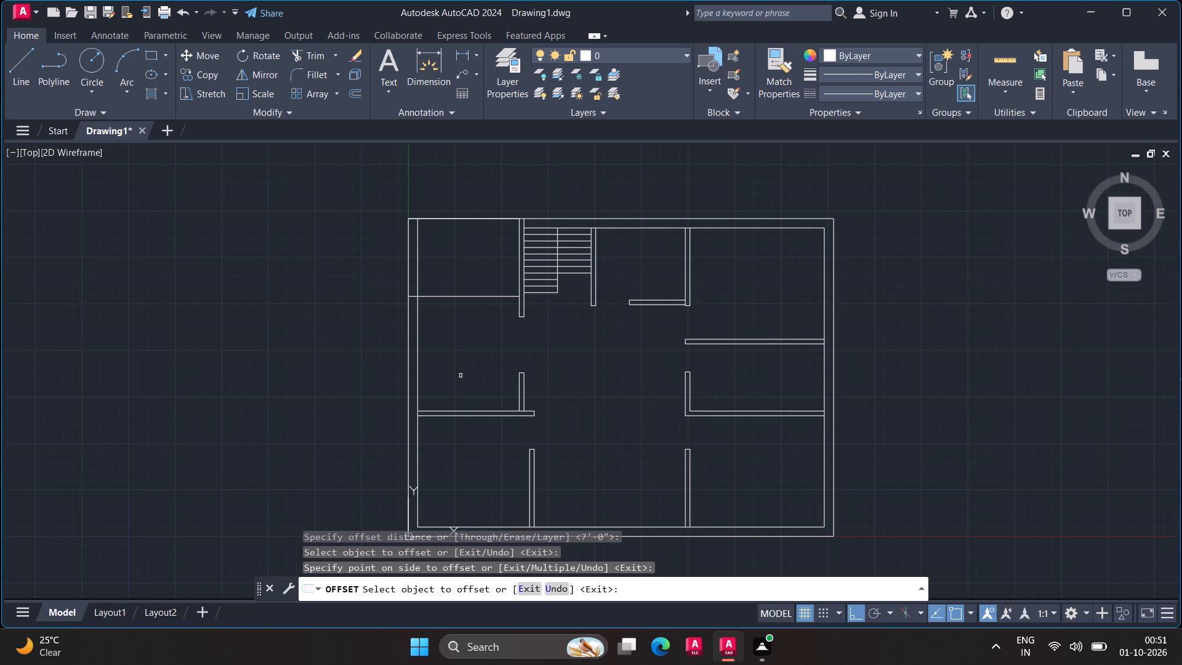
key(Escape)
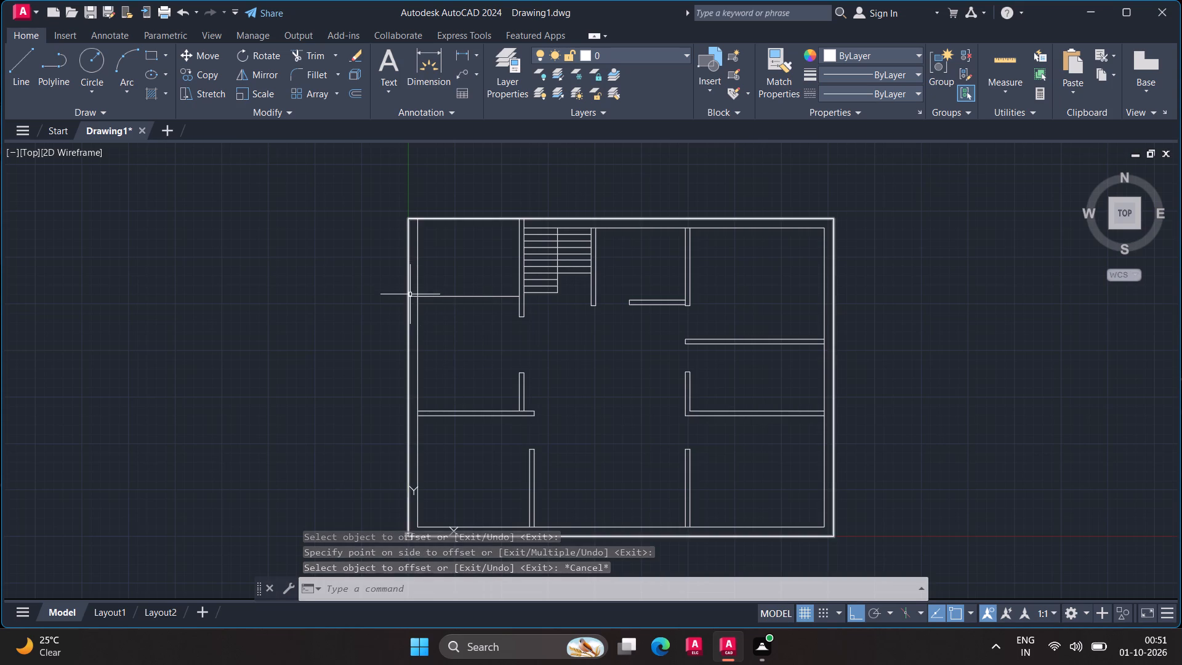
Draw a horizontal line outward to the left from where the 7' offset line meets the left wall's outer face.
key(l)
key(Return)
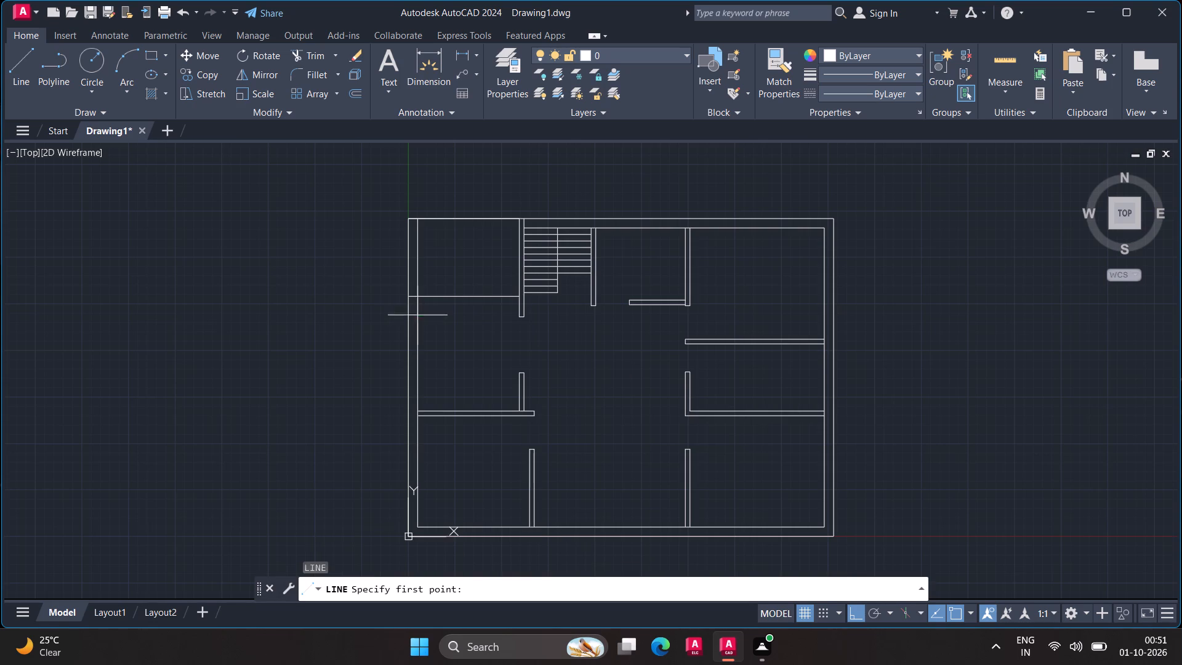
click(409, 300)
click(316, 299)
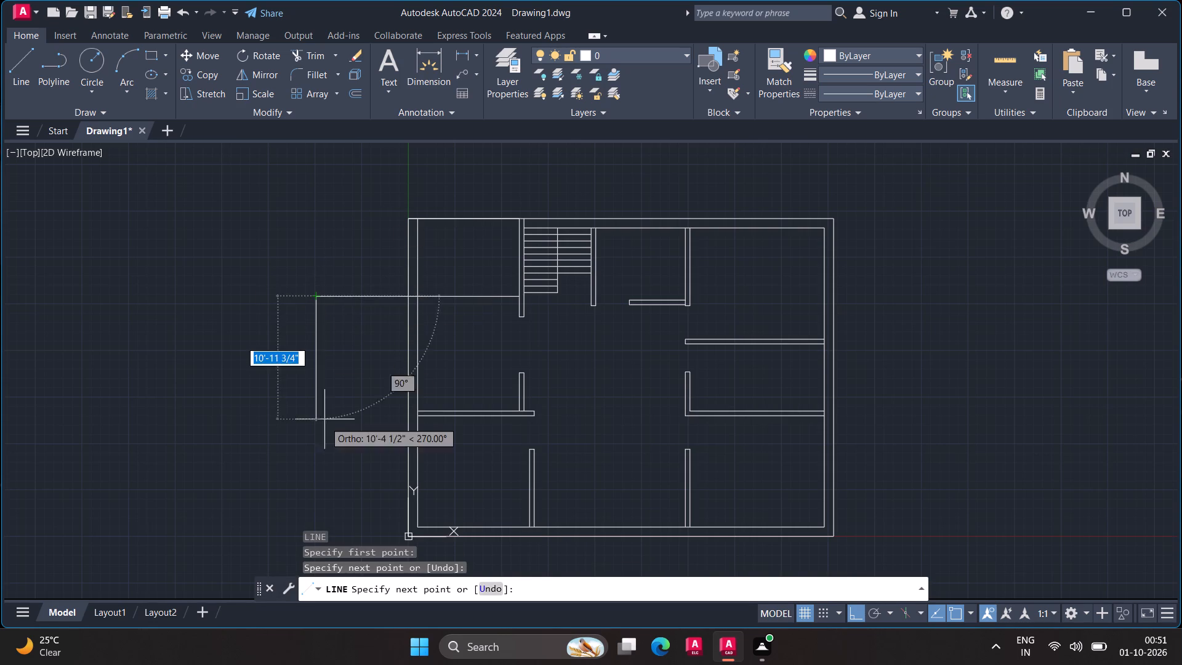
key(Escape)
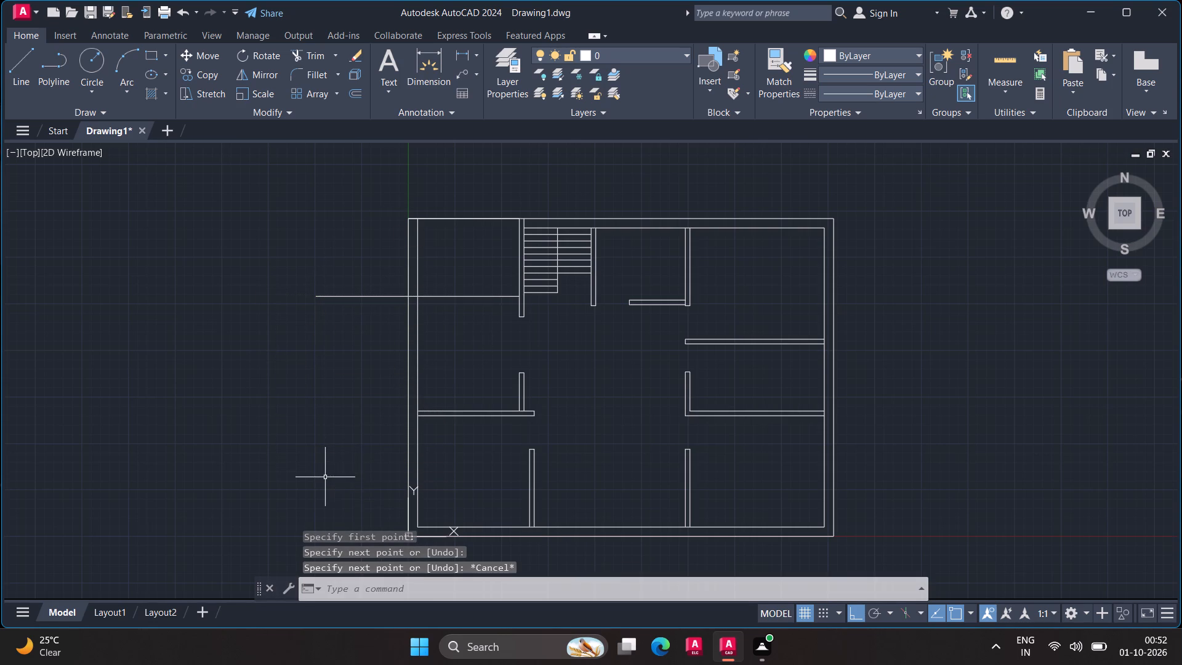
Draw a horizontal line about 14'7" long outward to the left from the plan's bottom-left outer corner.
middle_drag(357, 499, 379, 390)
scroll(379, 390, down, 1)
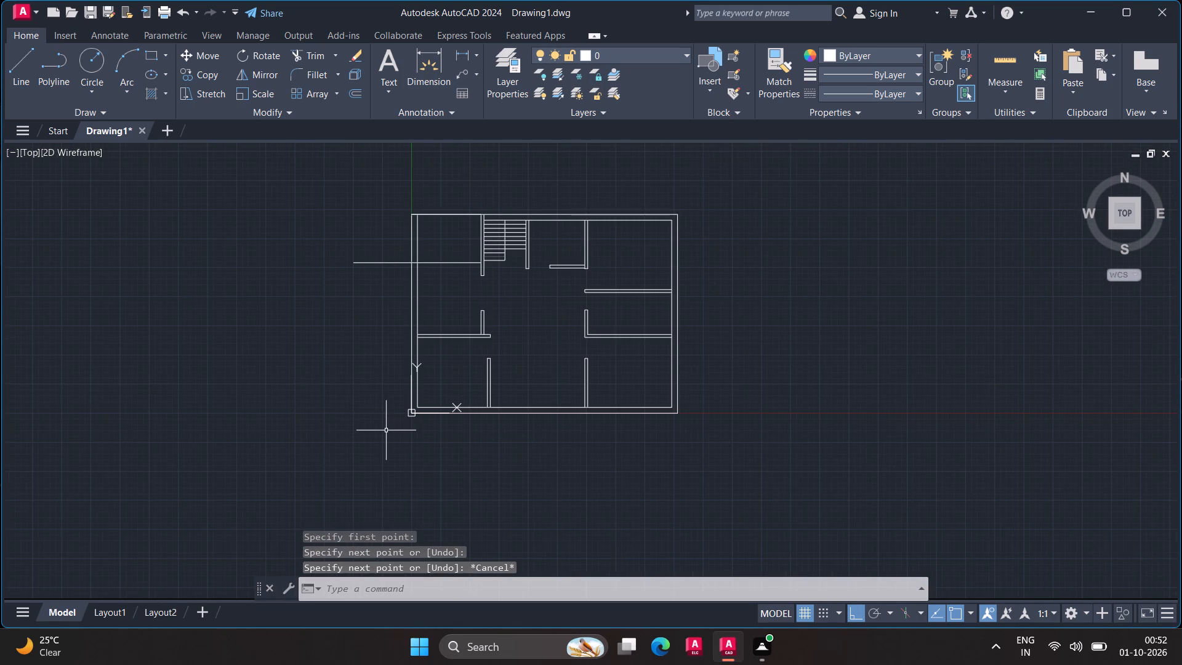
key(space)
click(409, 413)
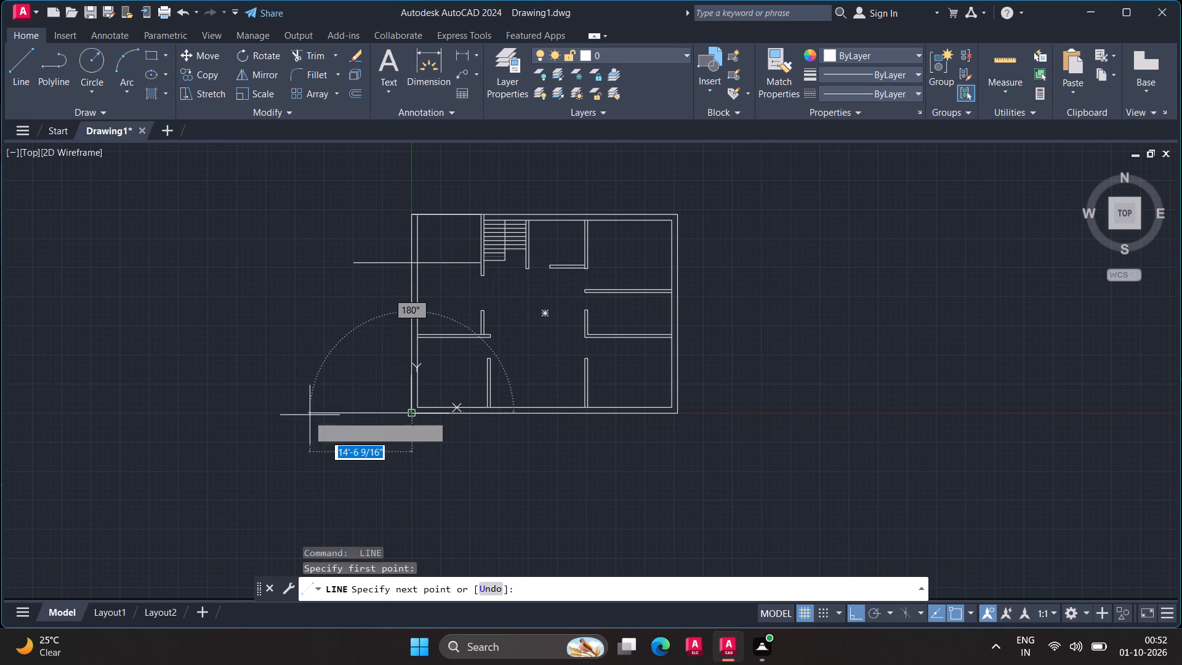
click(308, 416)
key(Escape)
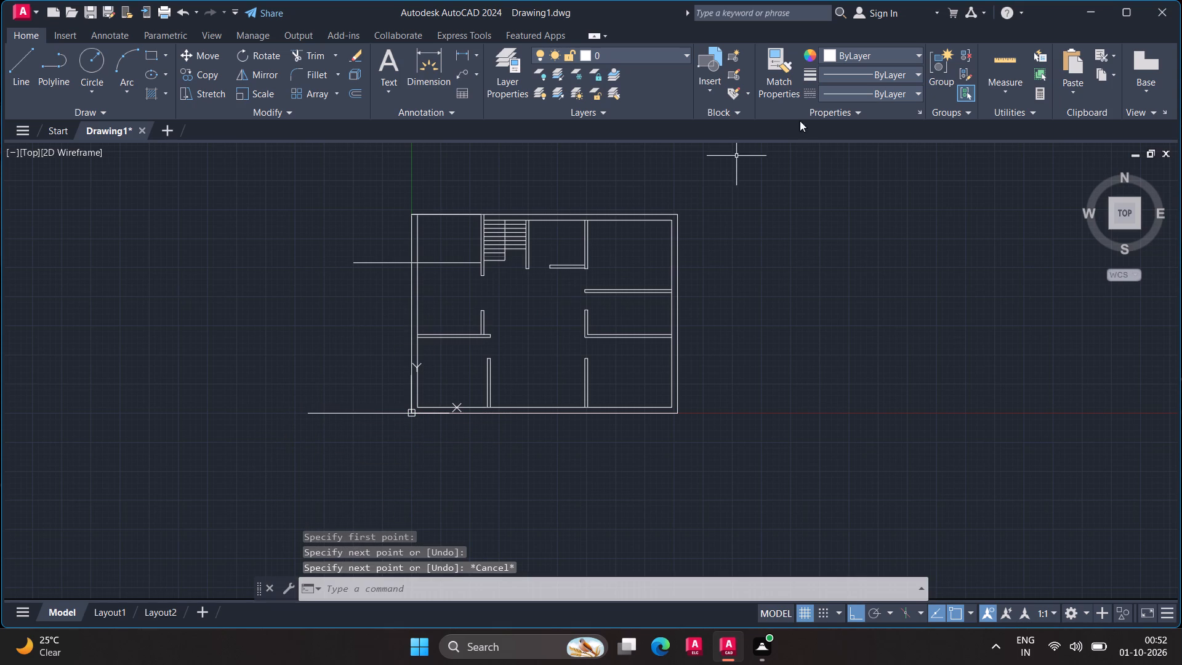
Check the dimensions of the rooms along the left outer wall with Quick measure.
click(1013, 52)
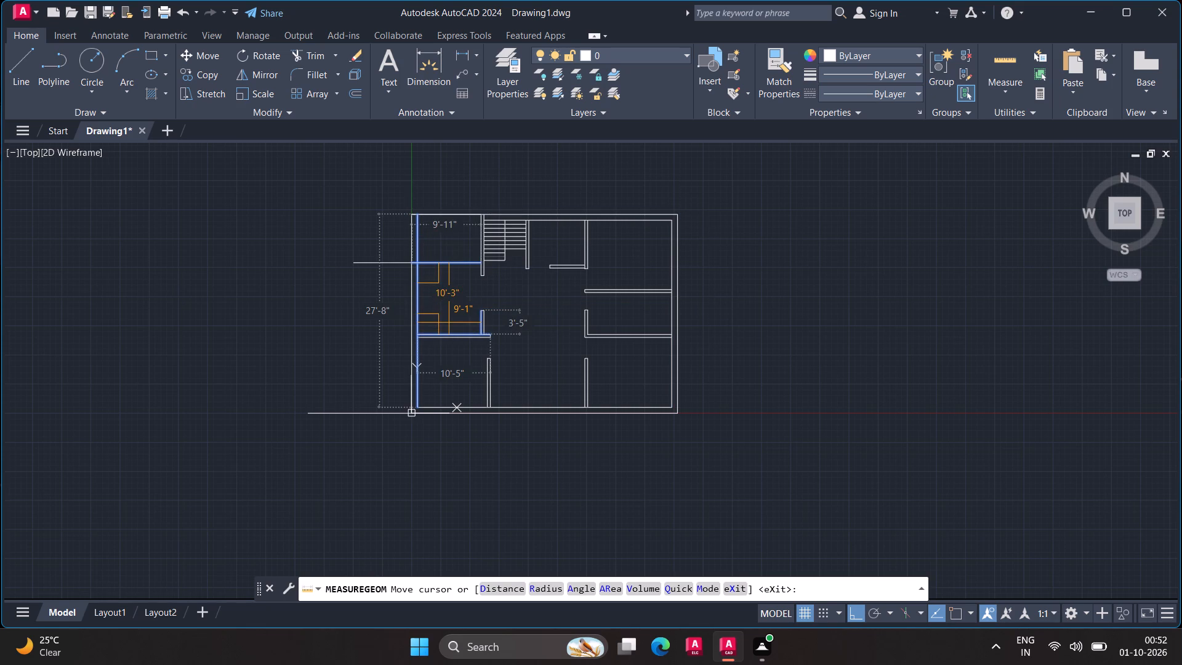
key(Escape)
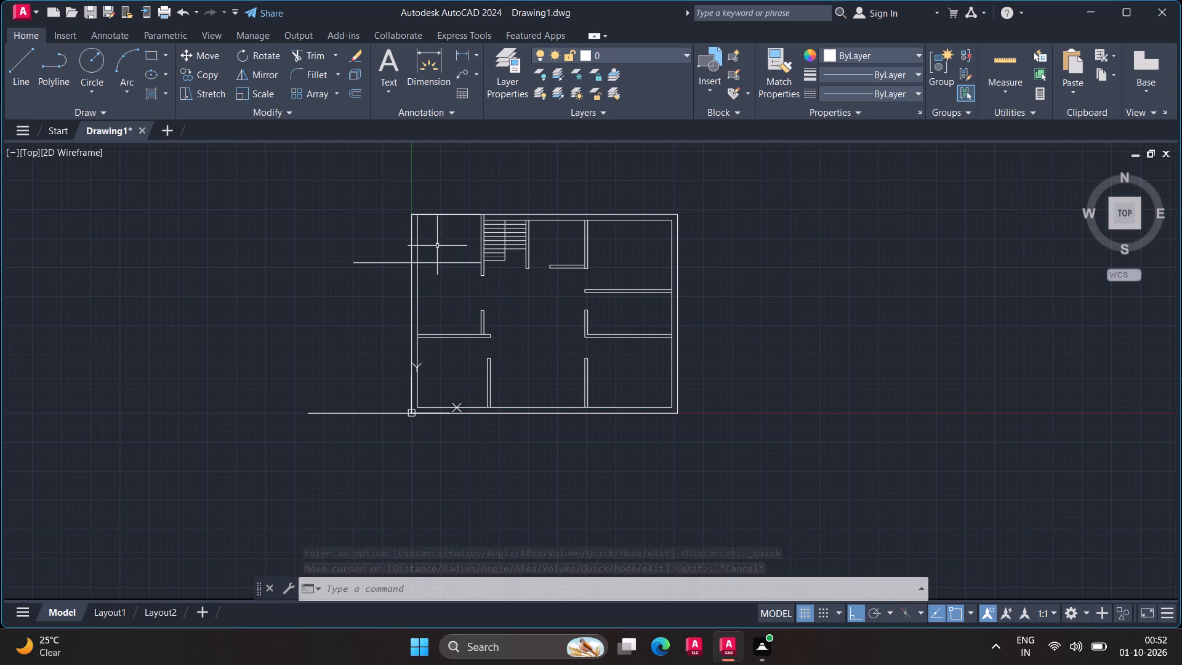
Trim away the 7' offset line inside the top-left room and the horizontal lines projecting outward from the left wall and bottom-left corner.
text(TR)
key(Return)
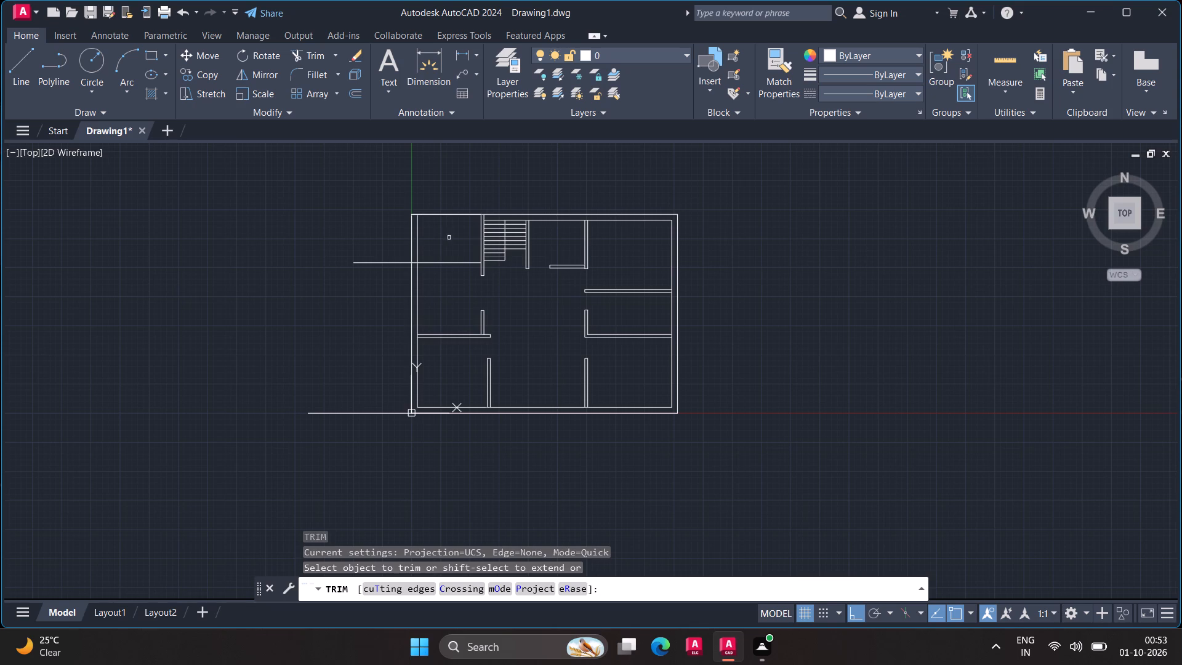
click(446, 265)
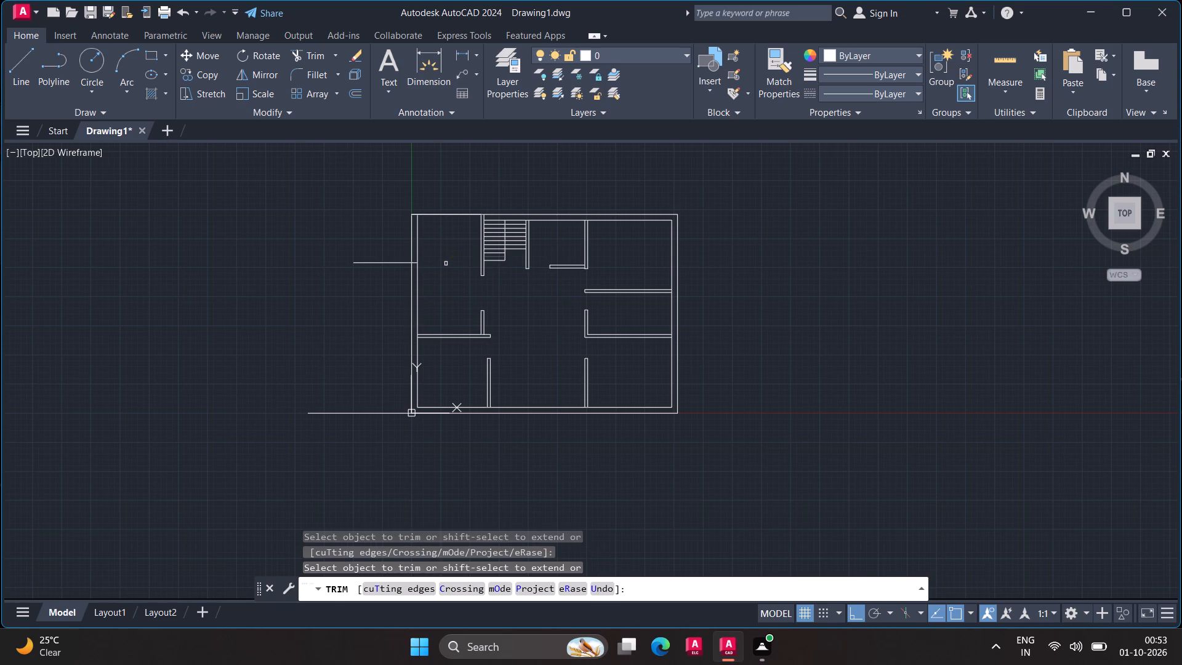
click(382, 263)
drag(373, 360, 368, 440)
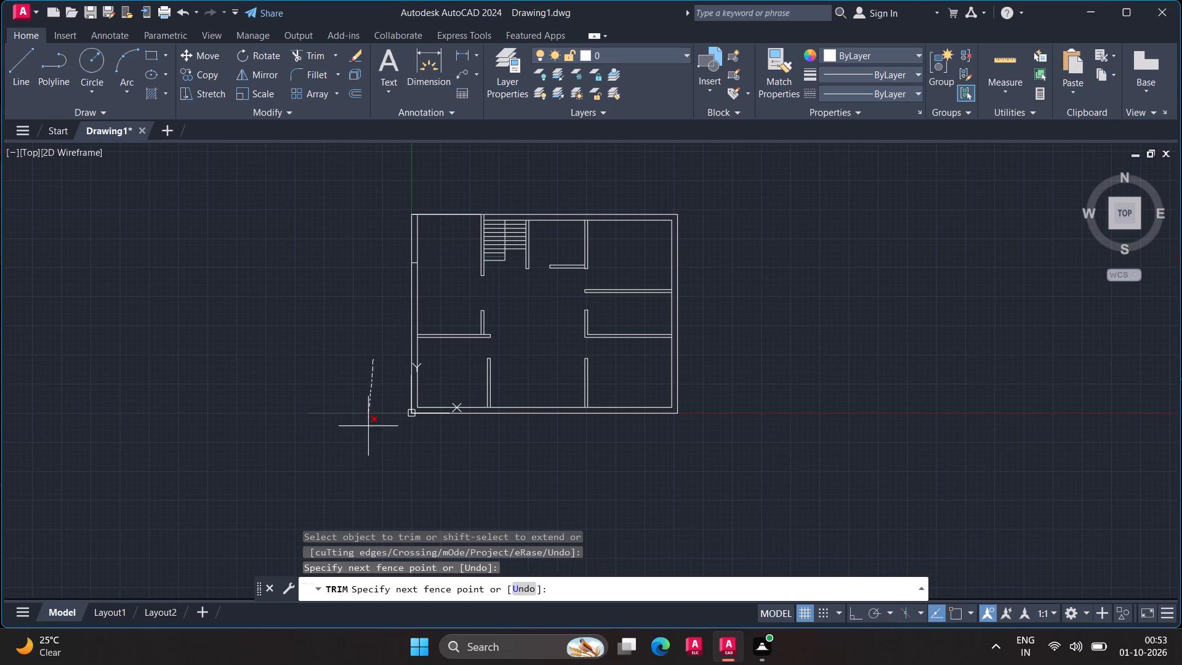
drag(368, 440, 369, 447)
key(Escape)
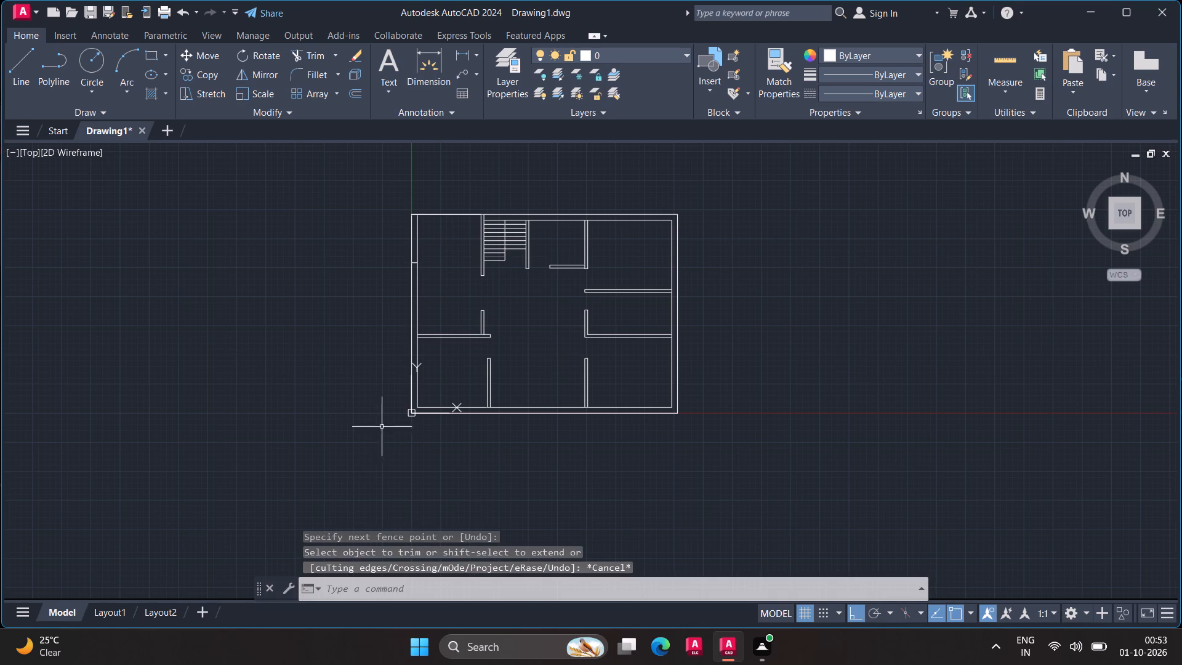
Trim both faces of the left outer wall between the plan's top-left corner and the short line capping the wall.
scroll(385, 340, up, 1)
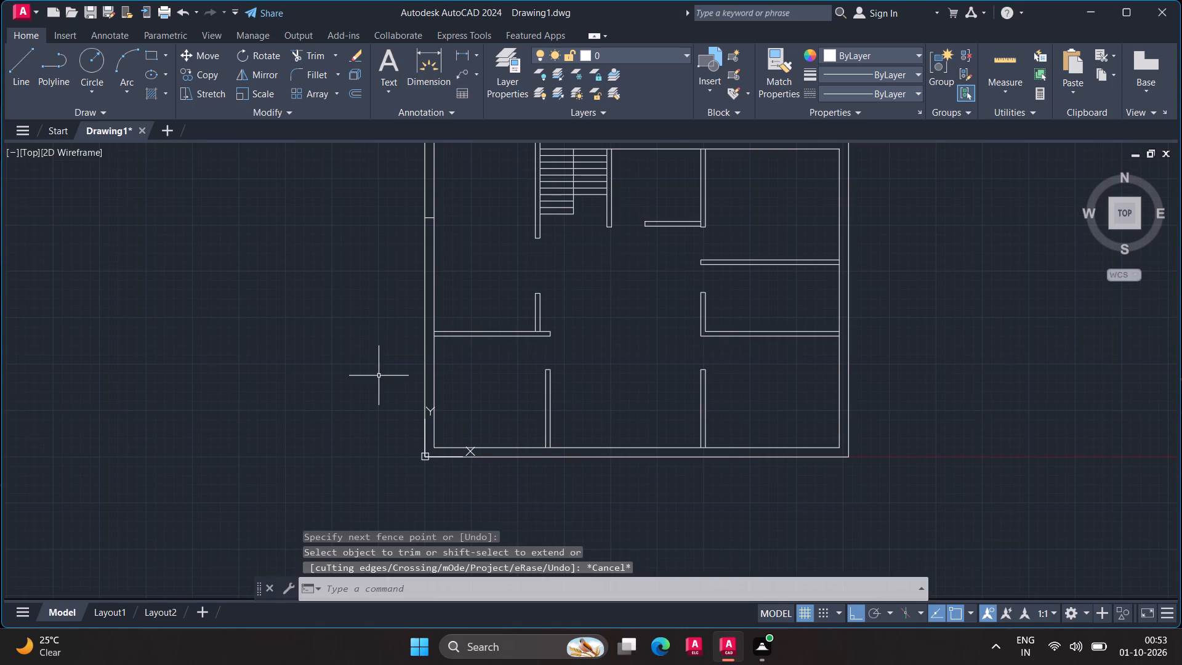
key(space)
scroll(400, 328, up, 1)
middle_drag(396, 366, 351, 642)
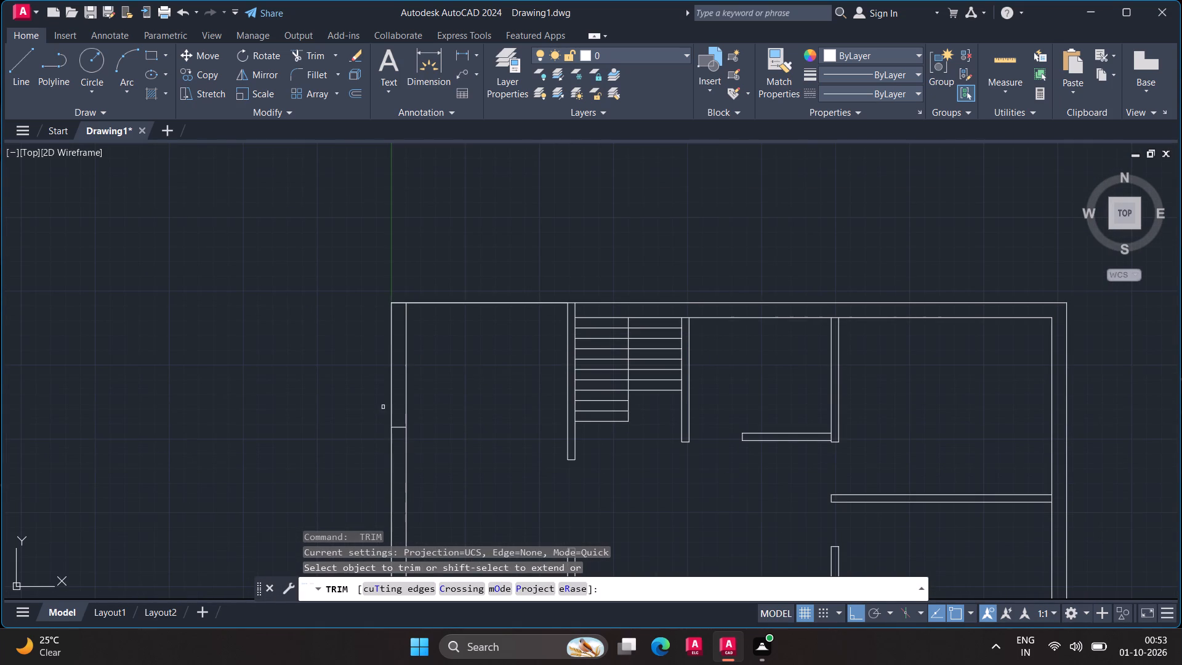
click(391, 386)
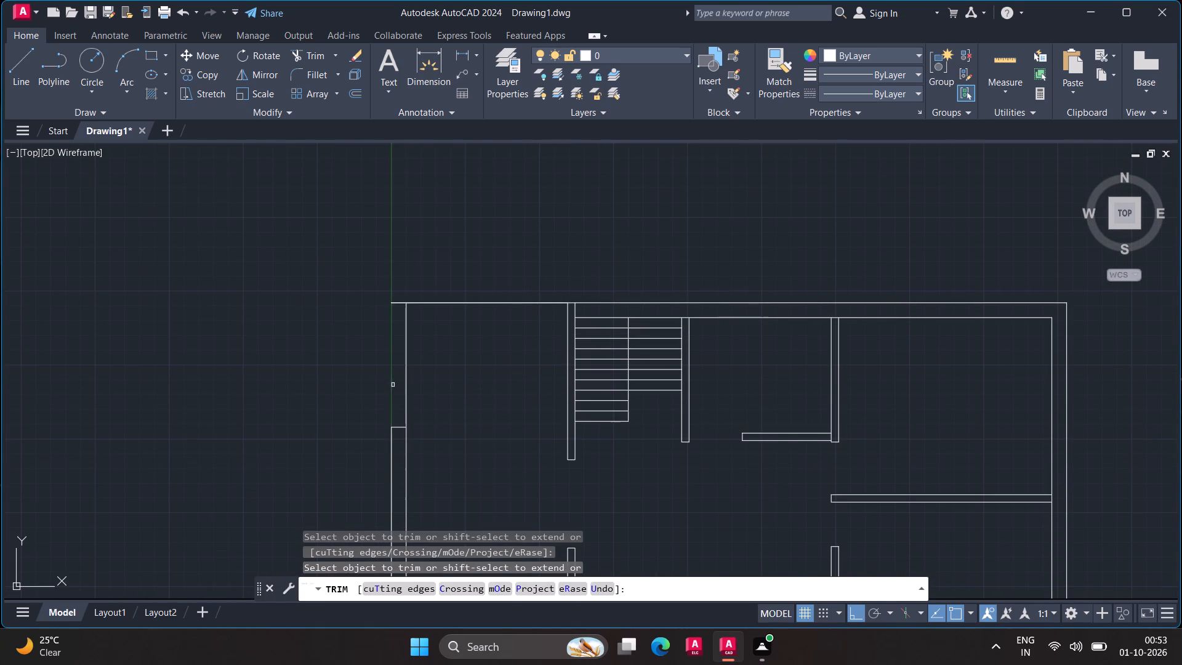
click(406, 385)
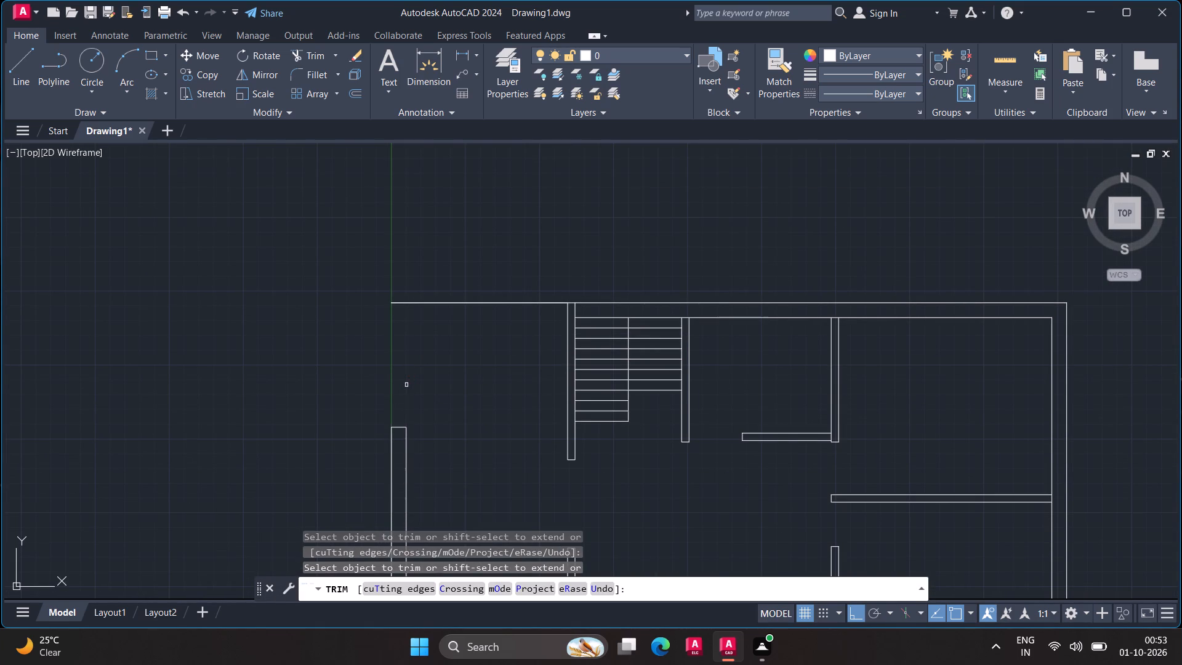
key(Escape)
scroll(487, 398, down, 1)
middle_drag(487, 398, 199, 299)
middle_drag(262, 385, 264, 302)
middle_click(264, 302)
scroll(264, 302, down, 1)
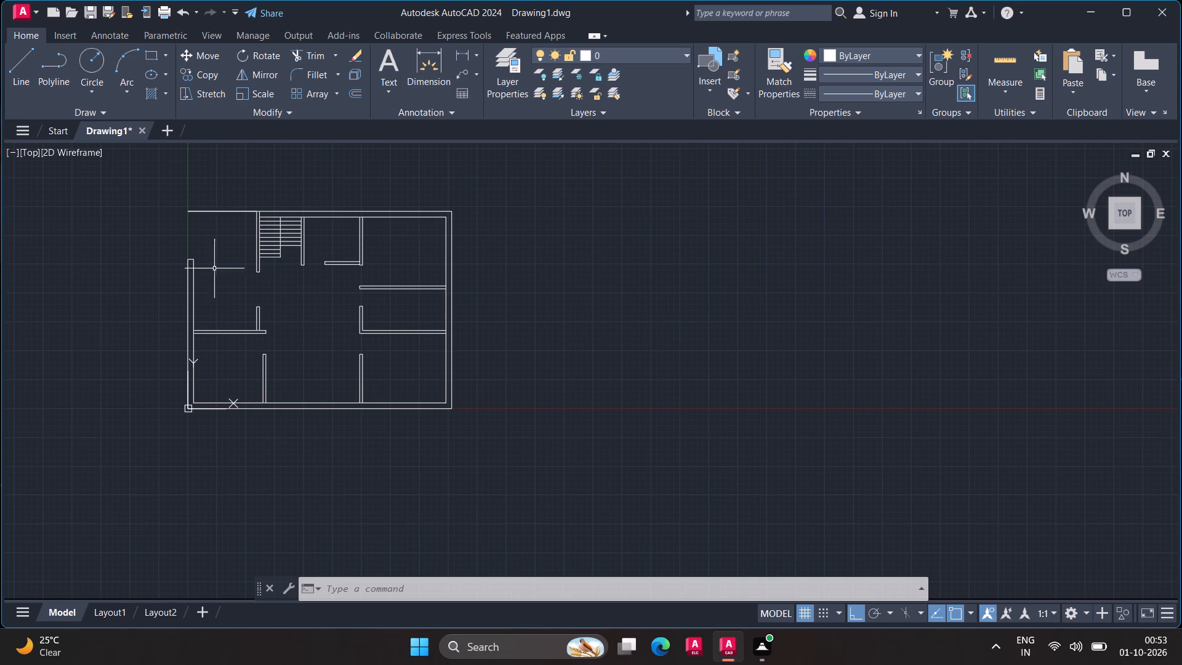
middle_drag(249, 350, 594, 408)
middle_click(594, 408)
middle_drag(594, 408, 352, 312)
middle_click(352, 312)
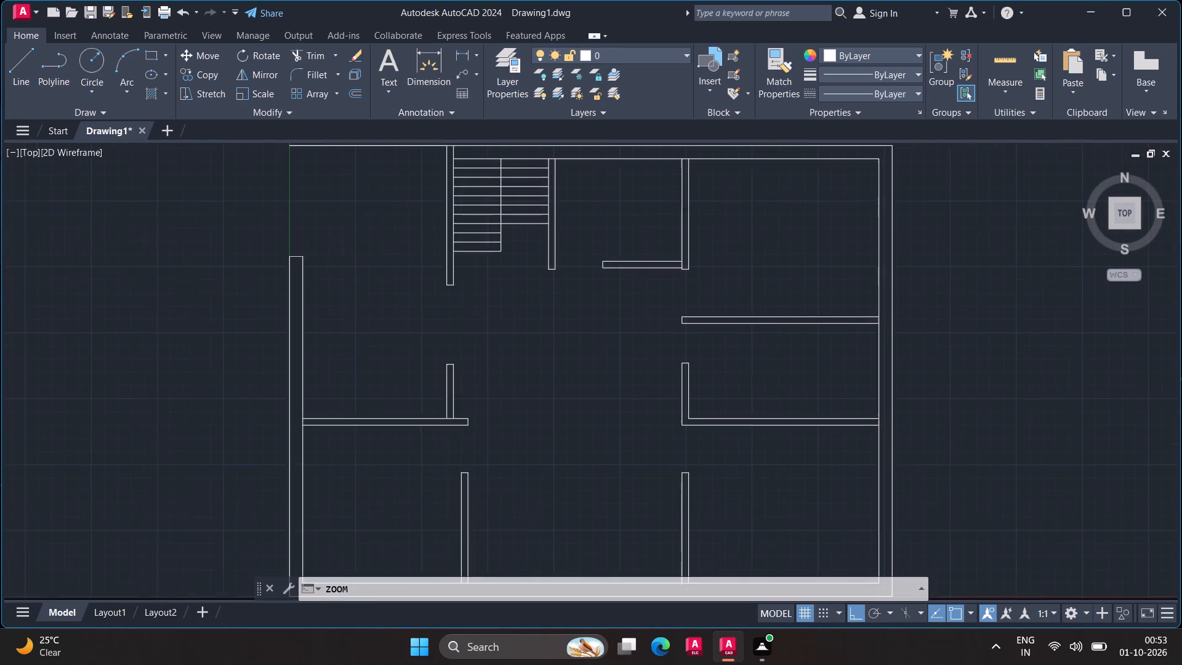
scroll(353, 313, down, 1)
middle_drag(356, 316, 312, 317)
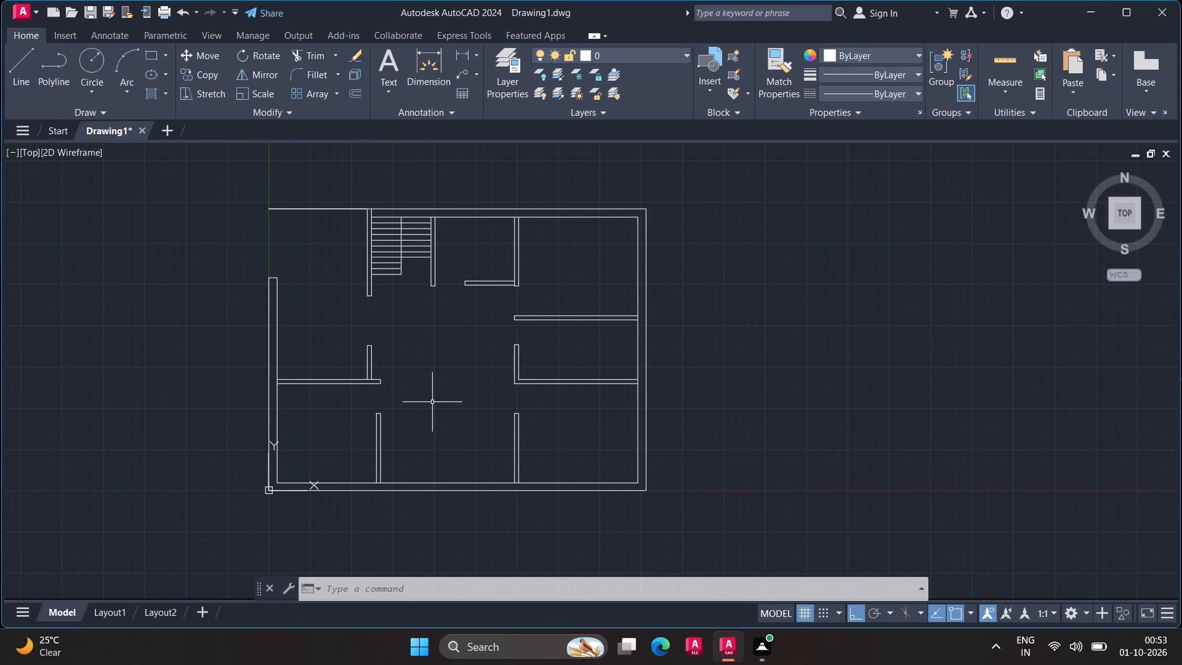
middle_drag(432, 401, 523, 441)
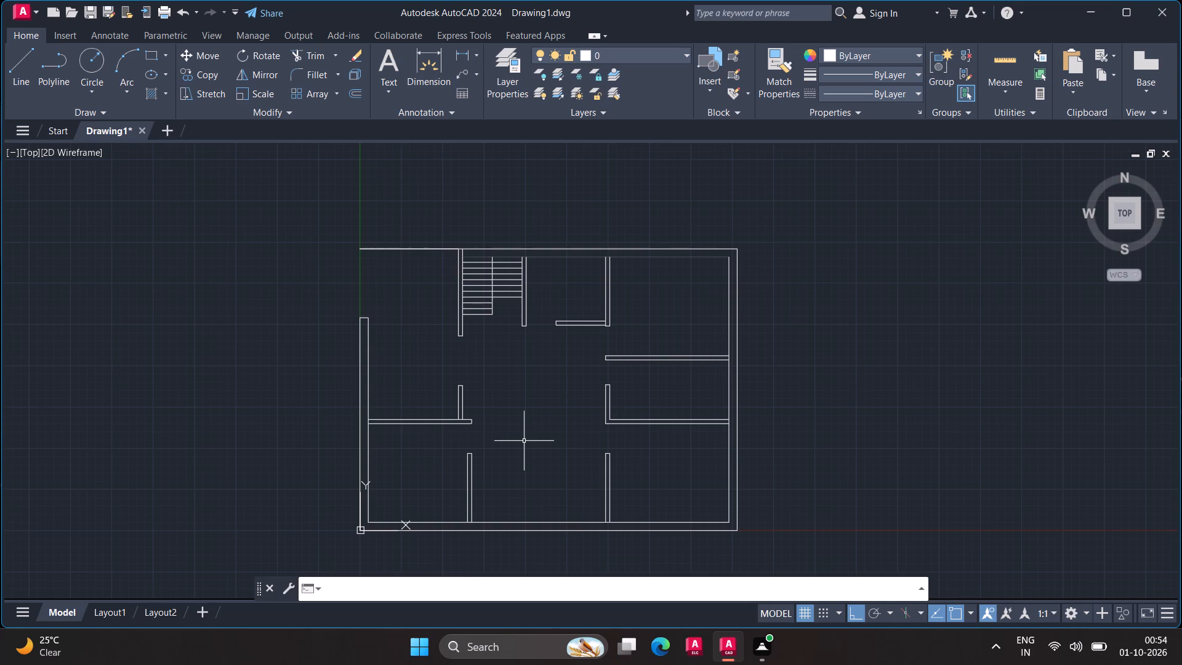
Insert double-door block A$C09A905BE and single-door block A$C05E21637 from DesignCenter's doors_plan.dwg into the empty space right of the plan.
key(ctrl+2)
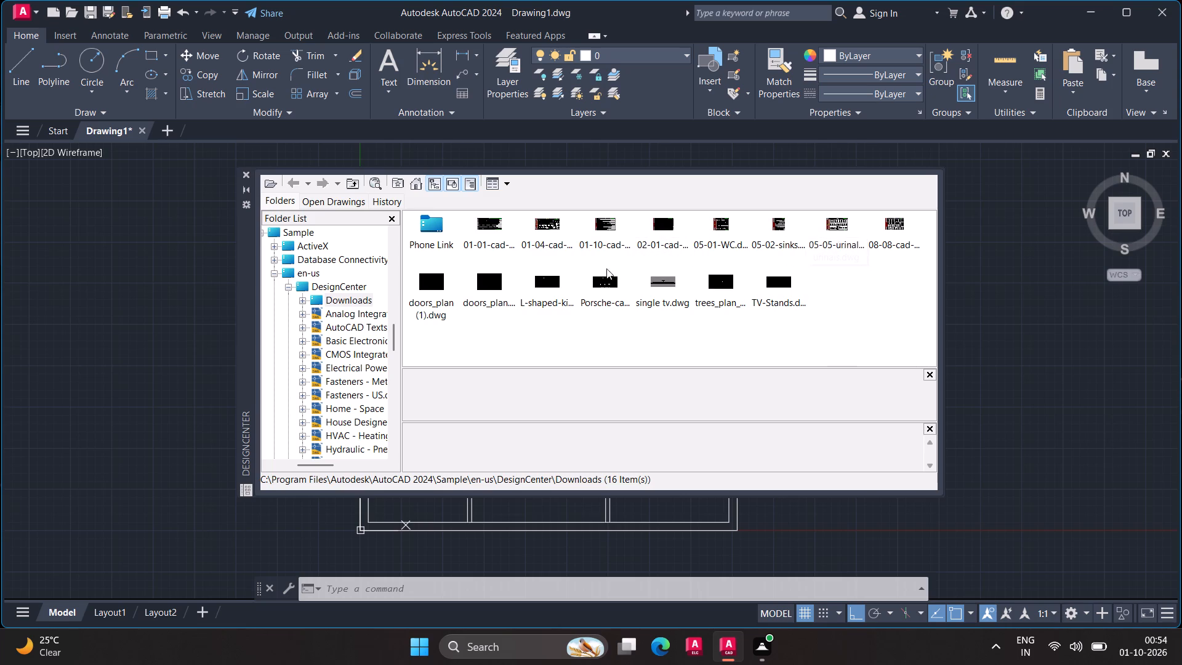
click(486, 280)
double_click(486, 280)
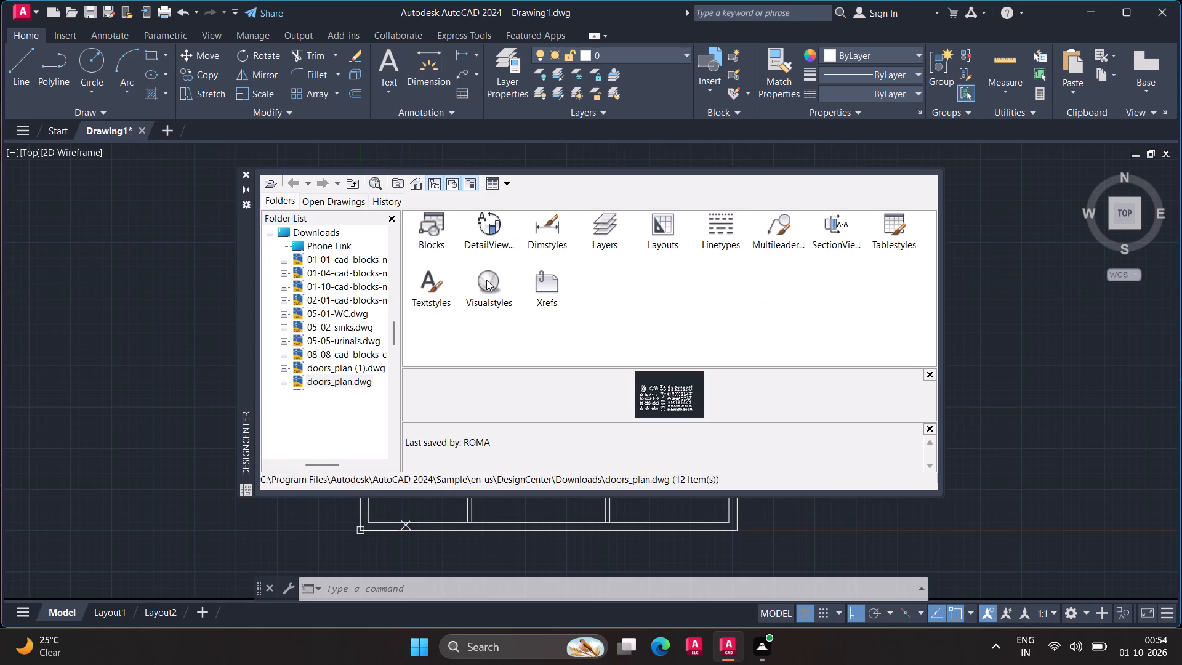
double_click(417, 219)
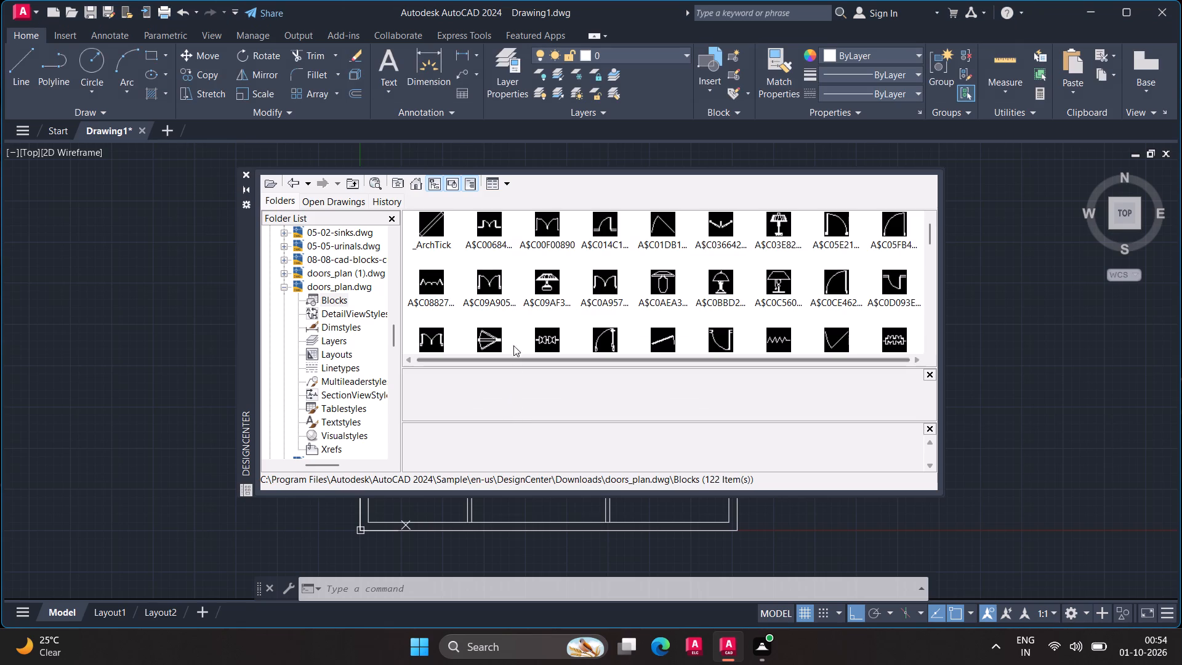
drag(494, 280, 659, 300)
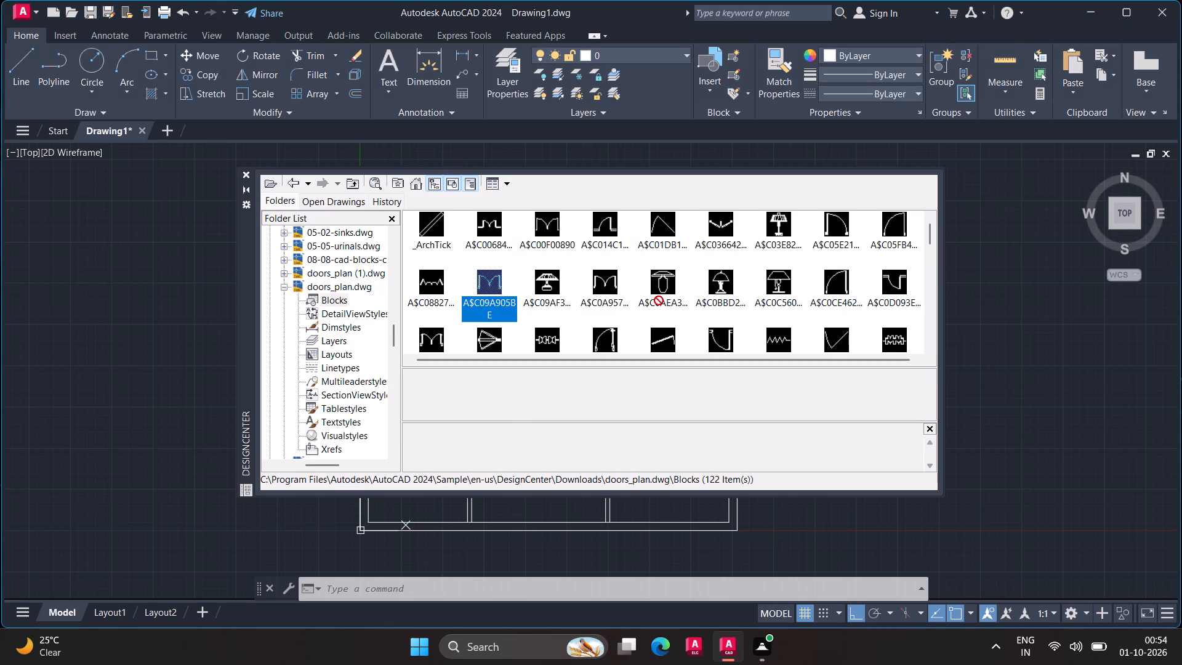
drag(659, 300, 963, 340)
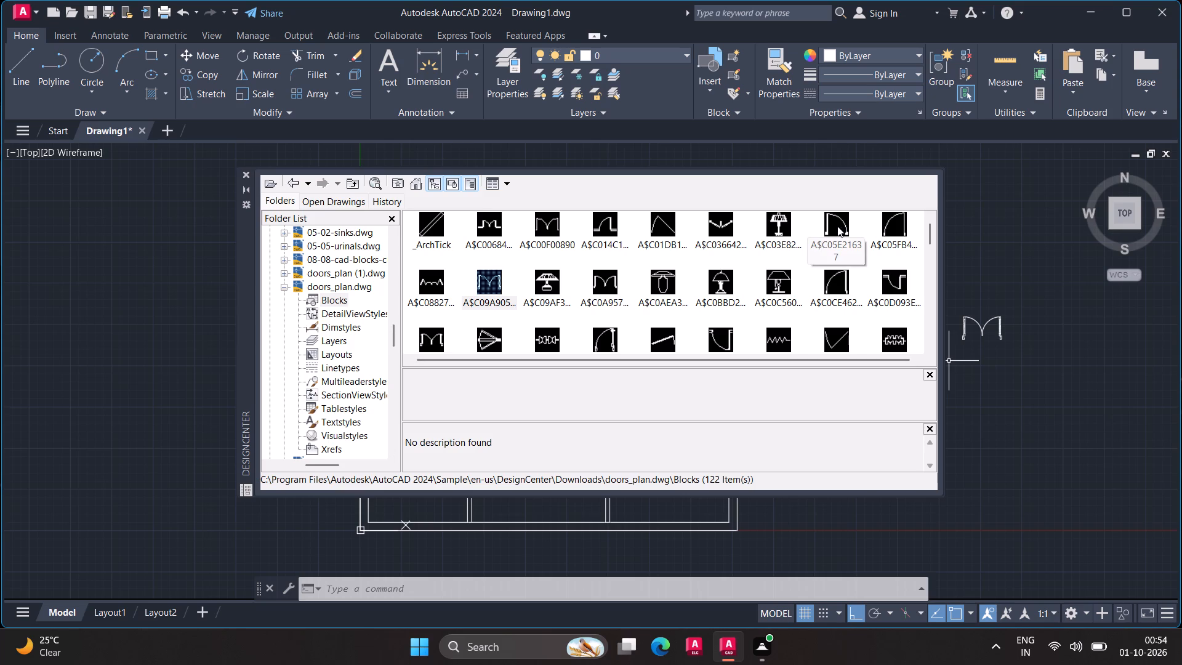
drag(837, 226, 991, 264)
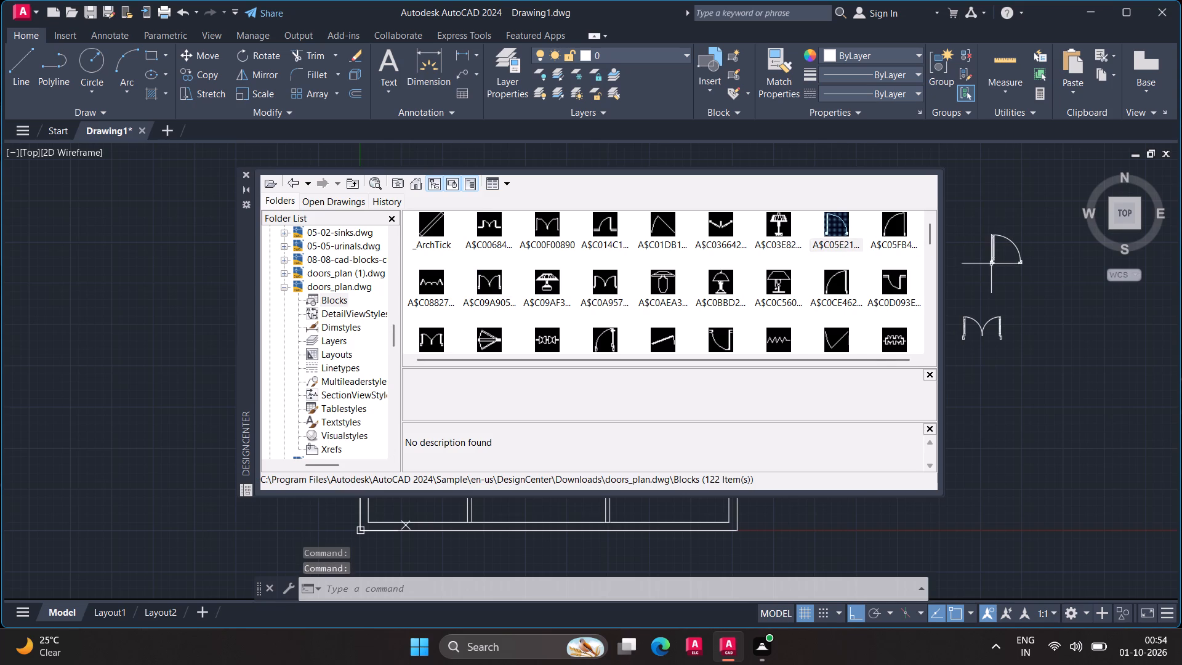
Insert the Window - Wood Frame 36 in. Wide plan block from House Designer.dwg below the door blocks and close DesignCenter.
scroll(834, 331, down, 1)
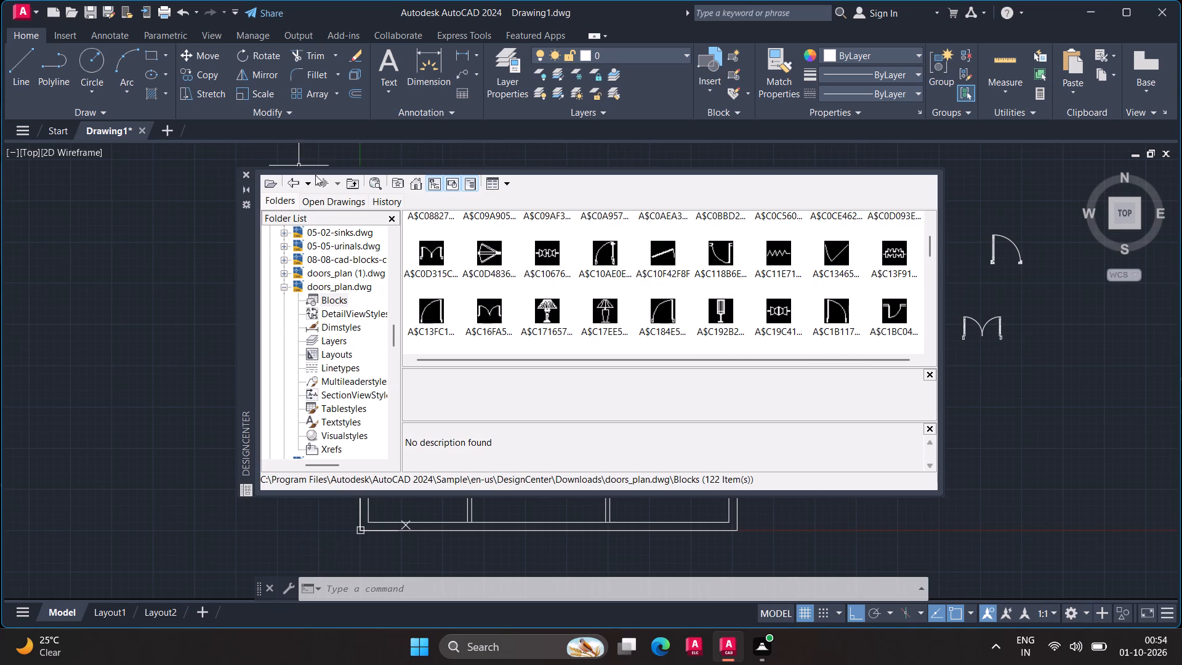
click(352, 177)
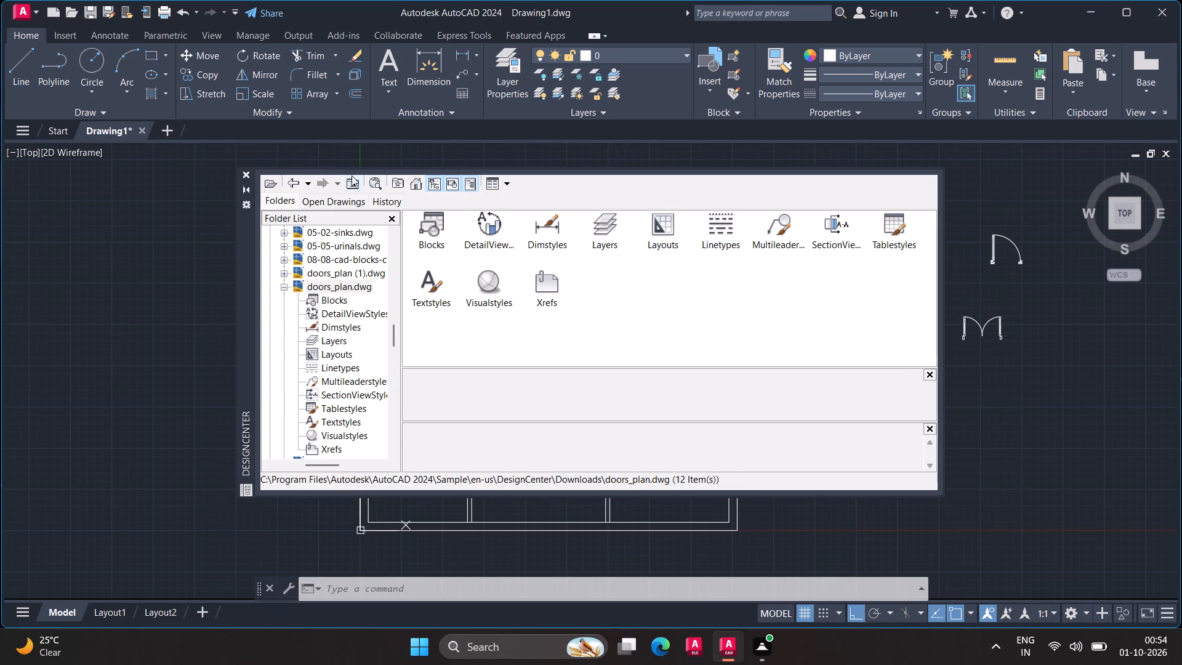
click(352, 175)
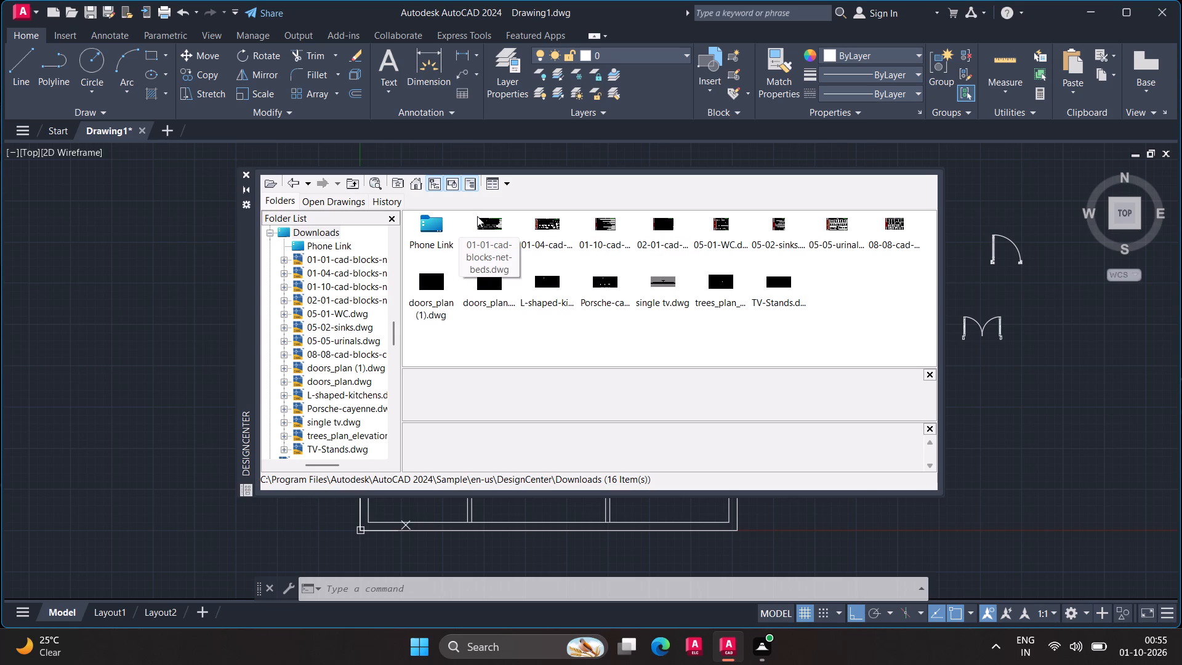
click(350, 184)
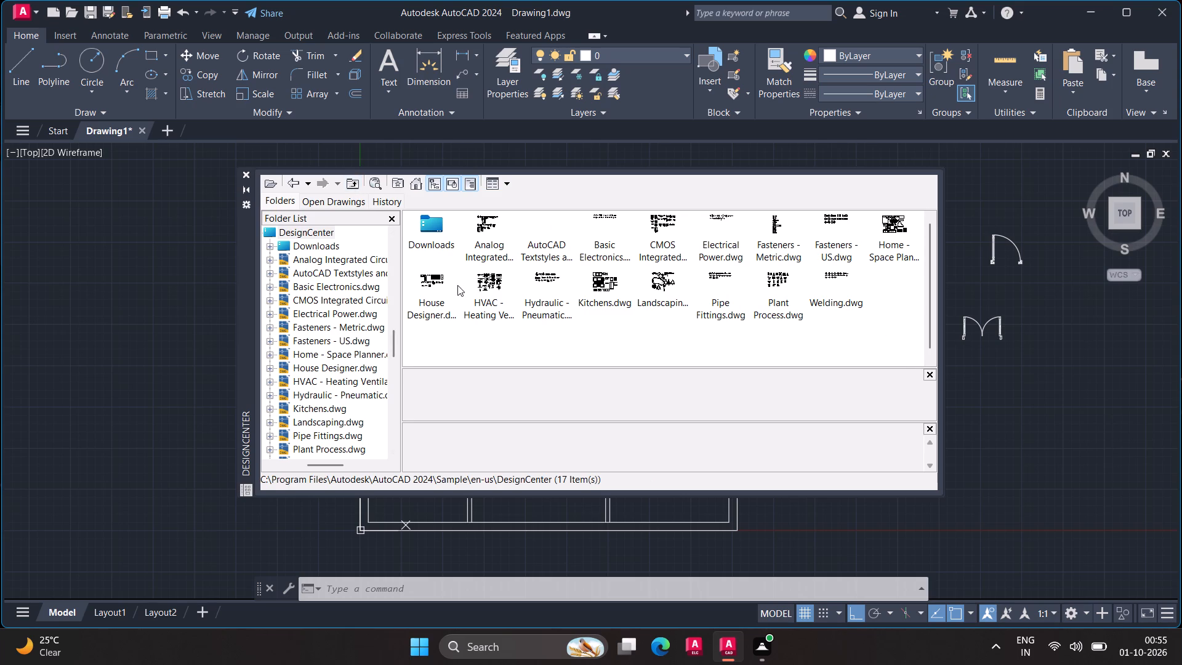
double_click(437, 284)
double_click(430, 224)
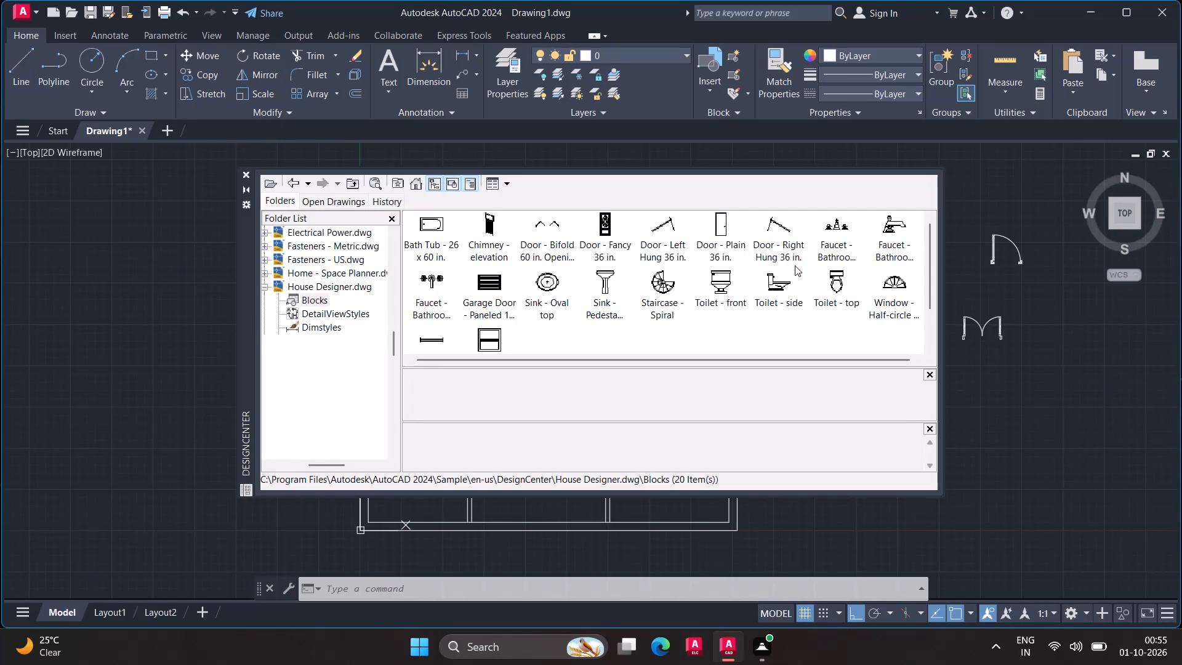
scroll(550, 283, down, 1)
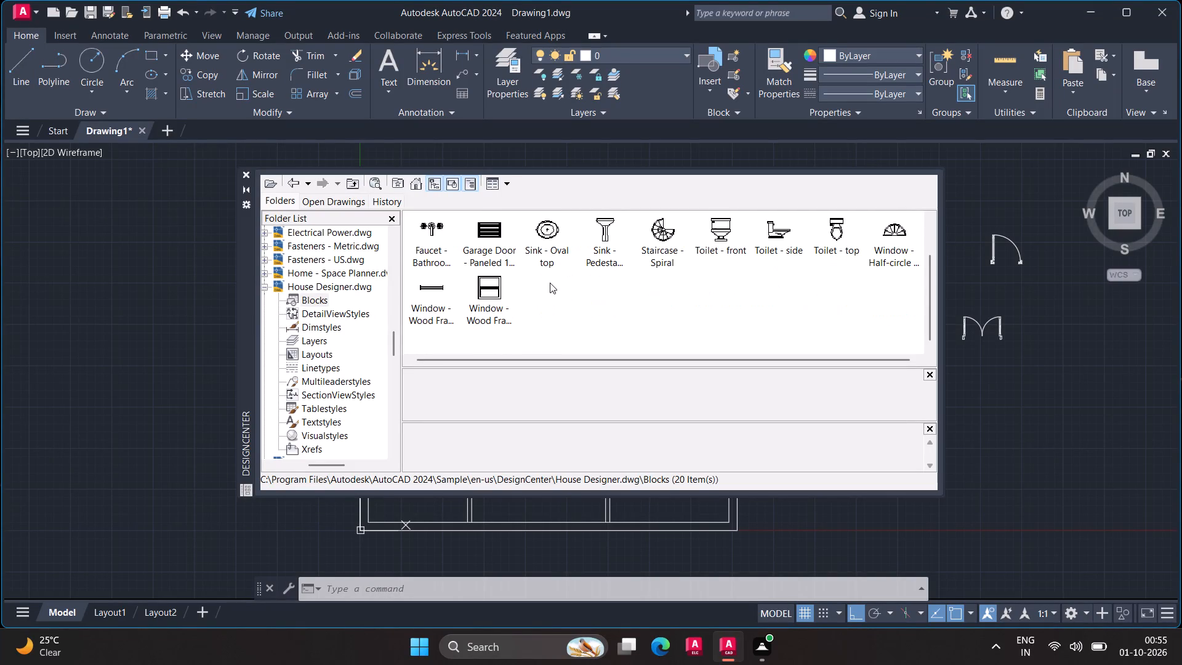
drag(438, 282, 552, 314)
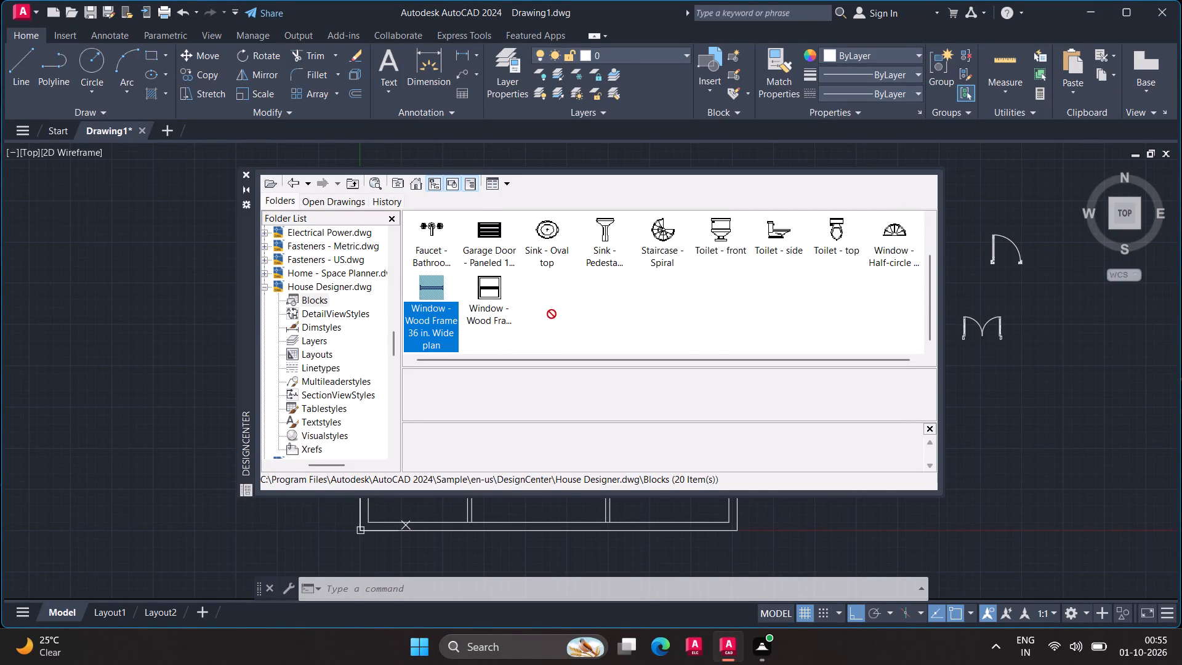
drag(552, 314, 984, 387)
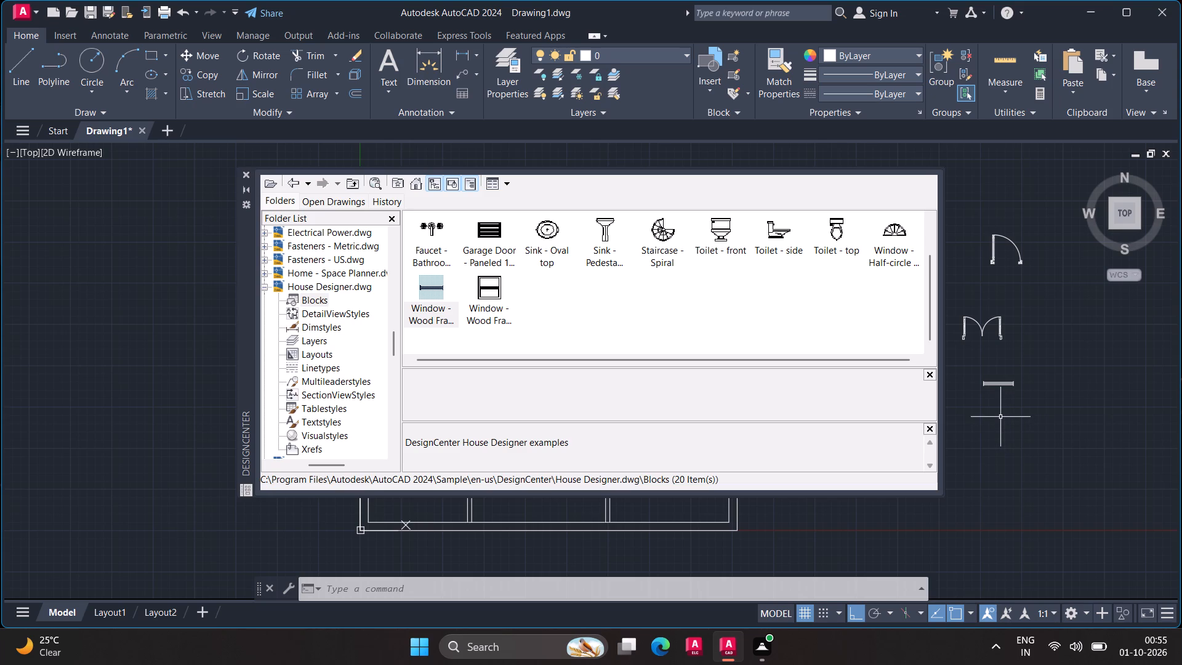
key(Escape)
key(Escape)
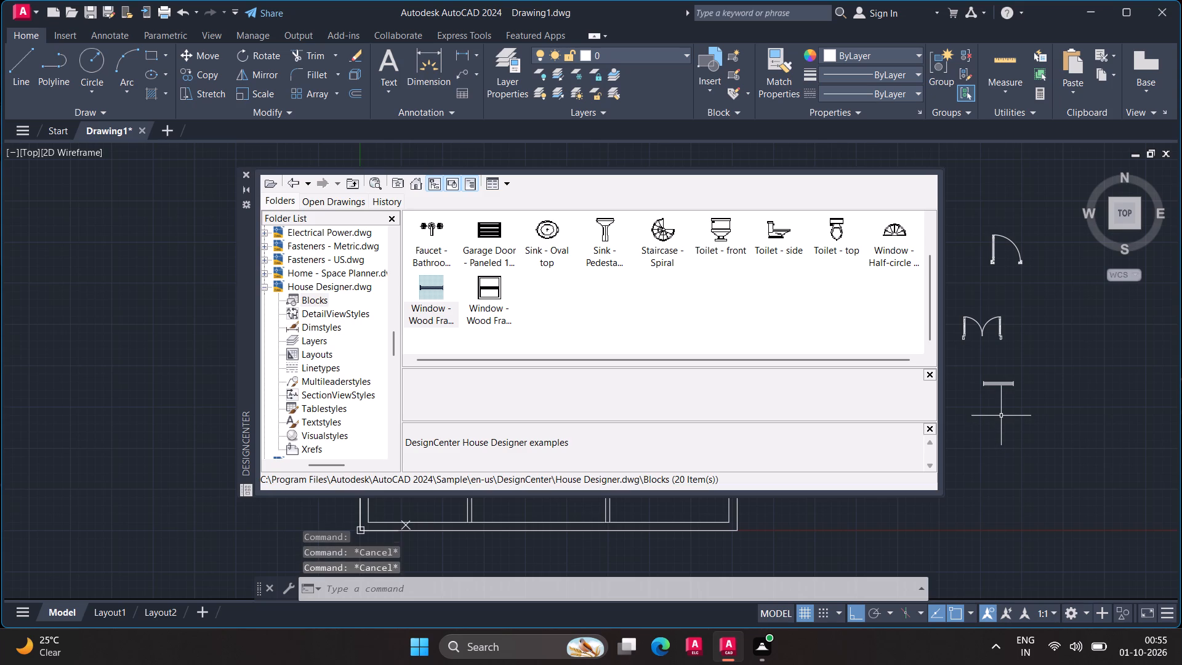
key(Escape)
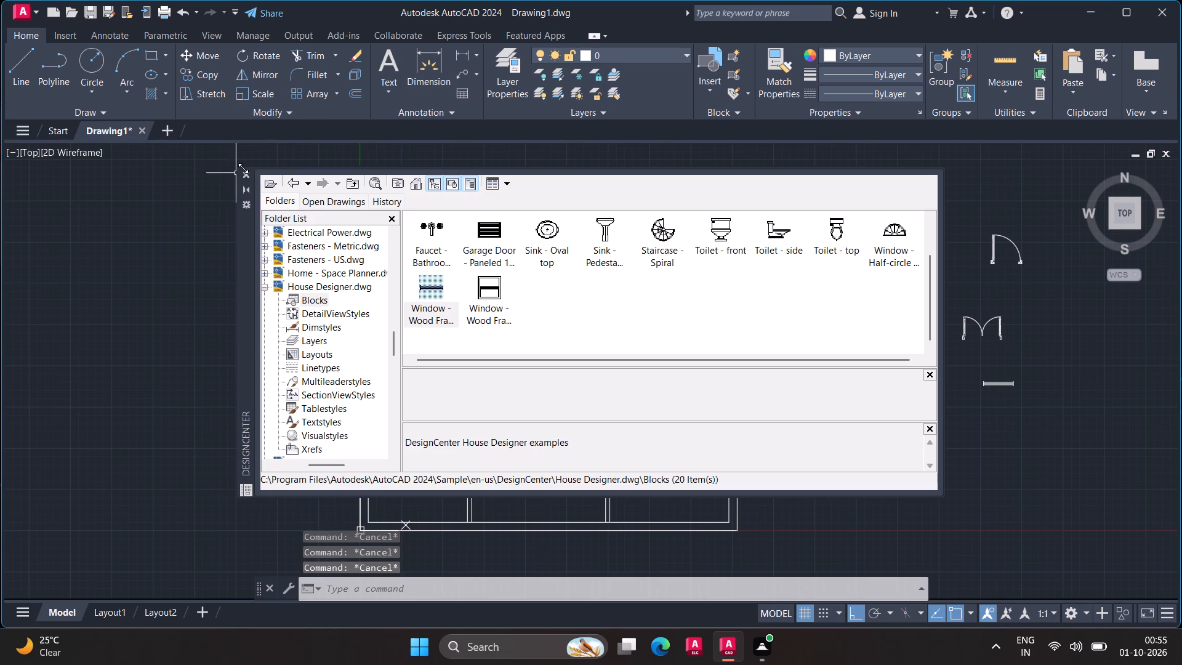
click(247, 176)
Rotate the double-door block 90° clockwise about its lower-right end so its leaves open to the right.
middle_drag(403, 236, 403, 236)
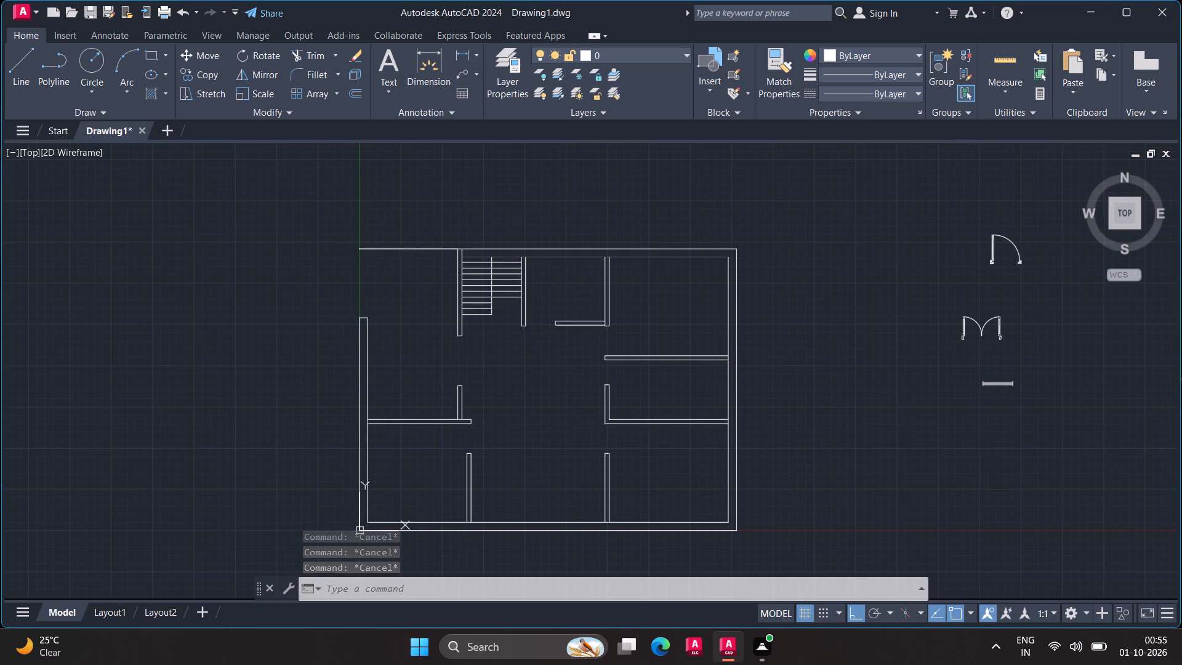
middle_drag(403, 236, 373, 209)
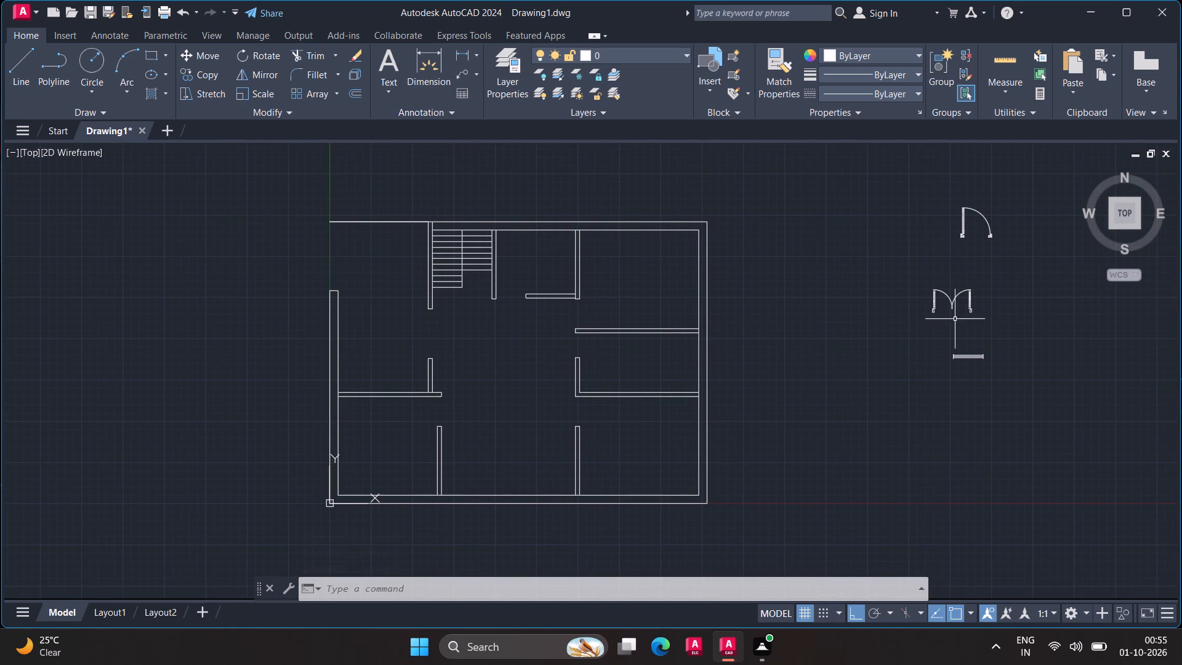
click(970, 314)
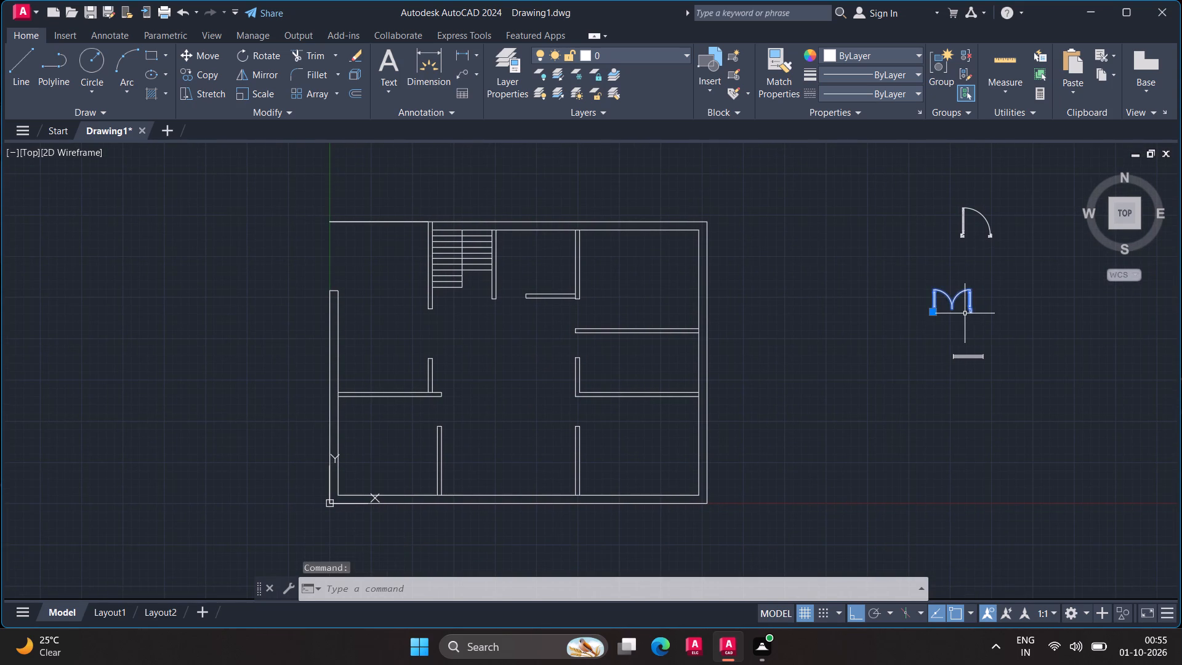
key(r)
key(o)
key(Return)
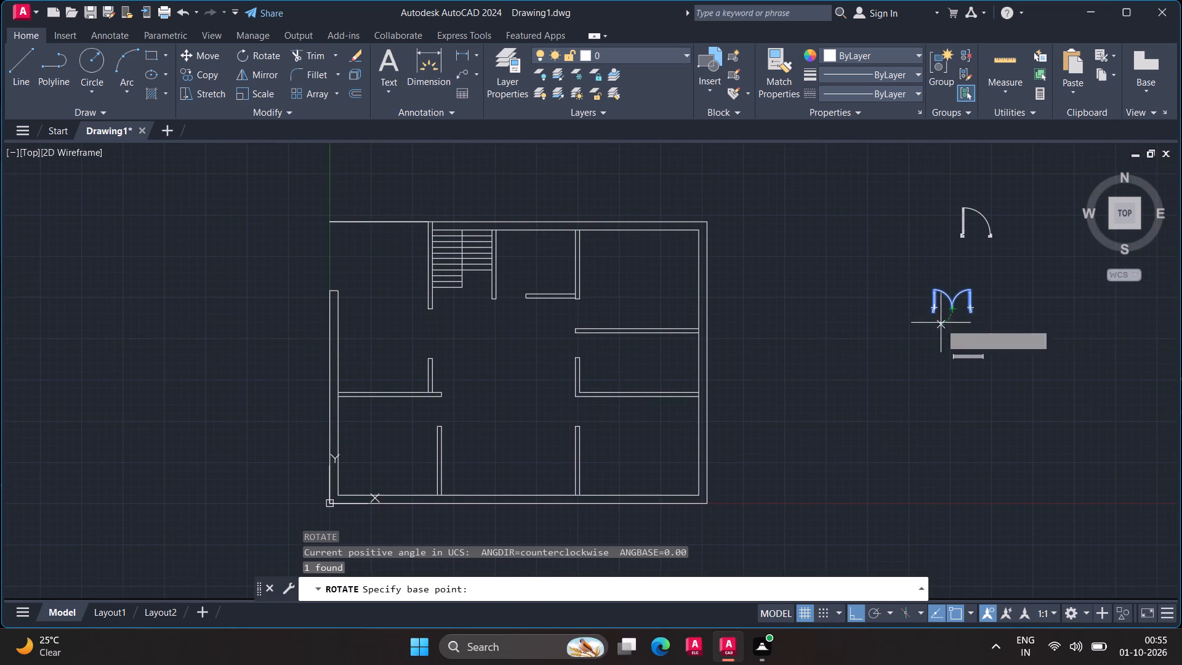
click(973, 315)
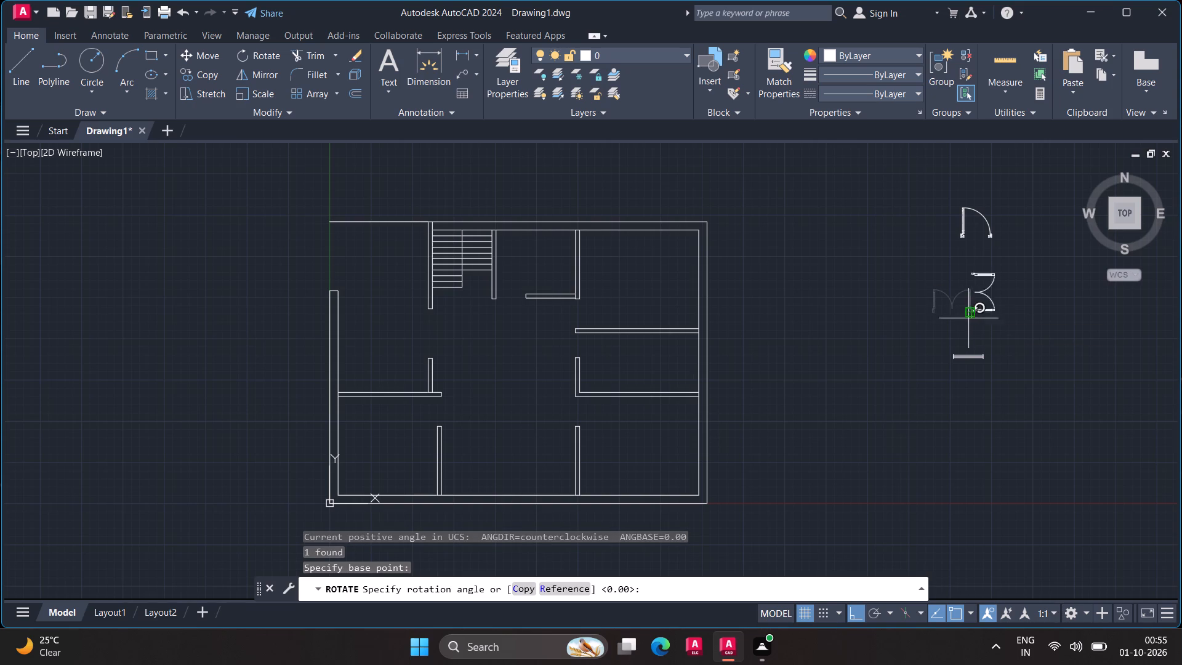
click(975, 322)
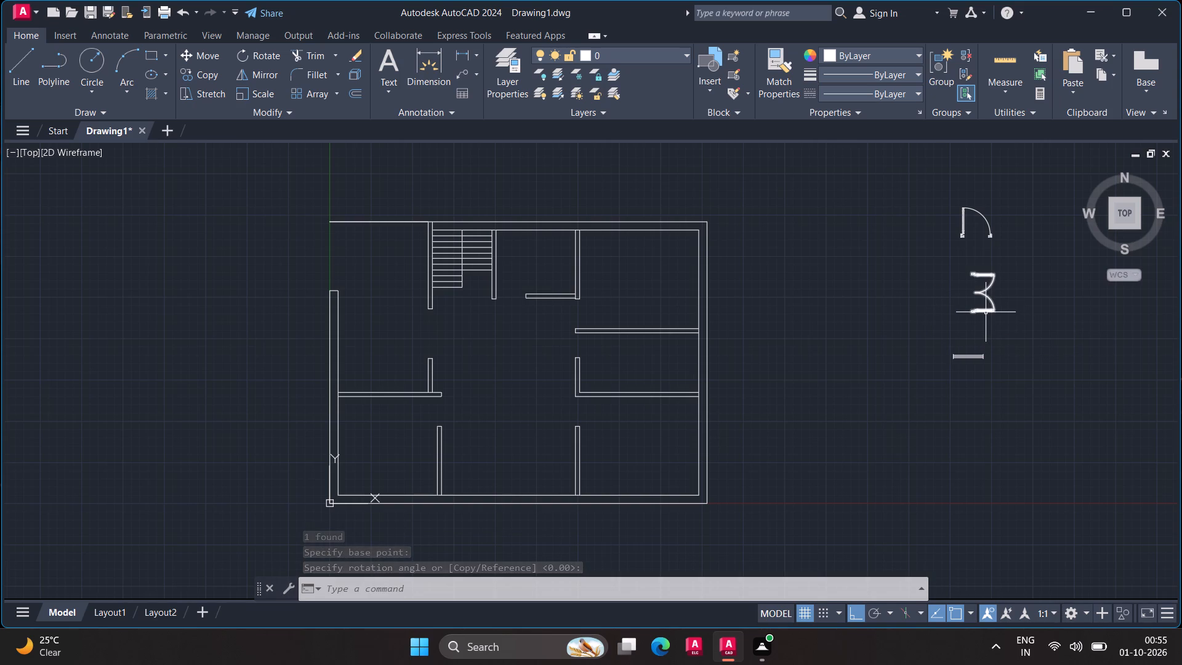
Move the double-door block from the empty space beside the plan to the opening in the left outer wall, with Ortho off.
click(986, 313)
key(m)
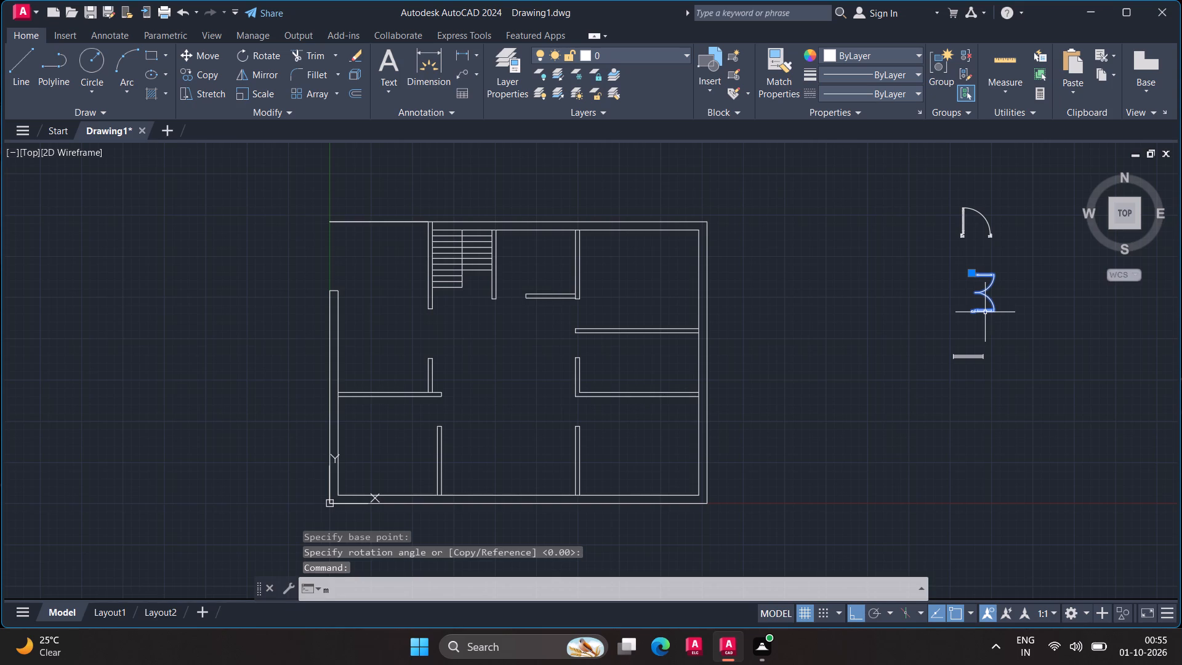
text(ov)
key(Return)
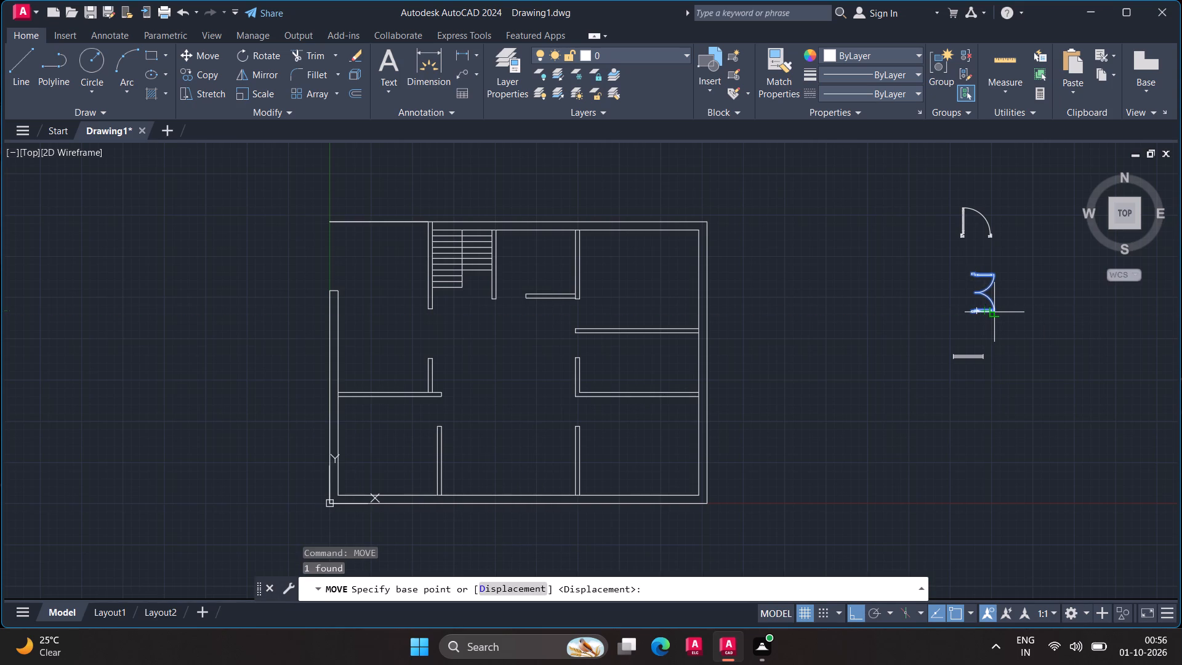
click(997, 312)
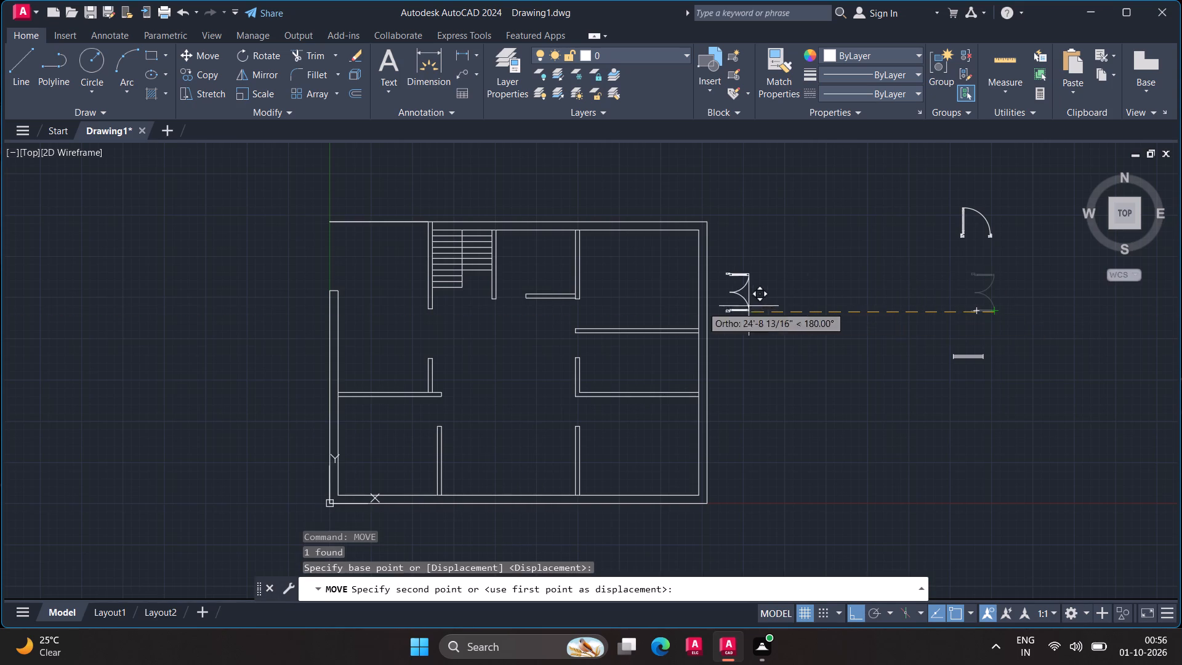
key(F8)
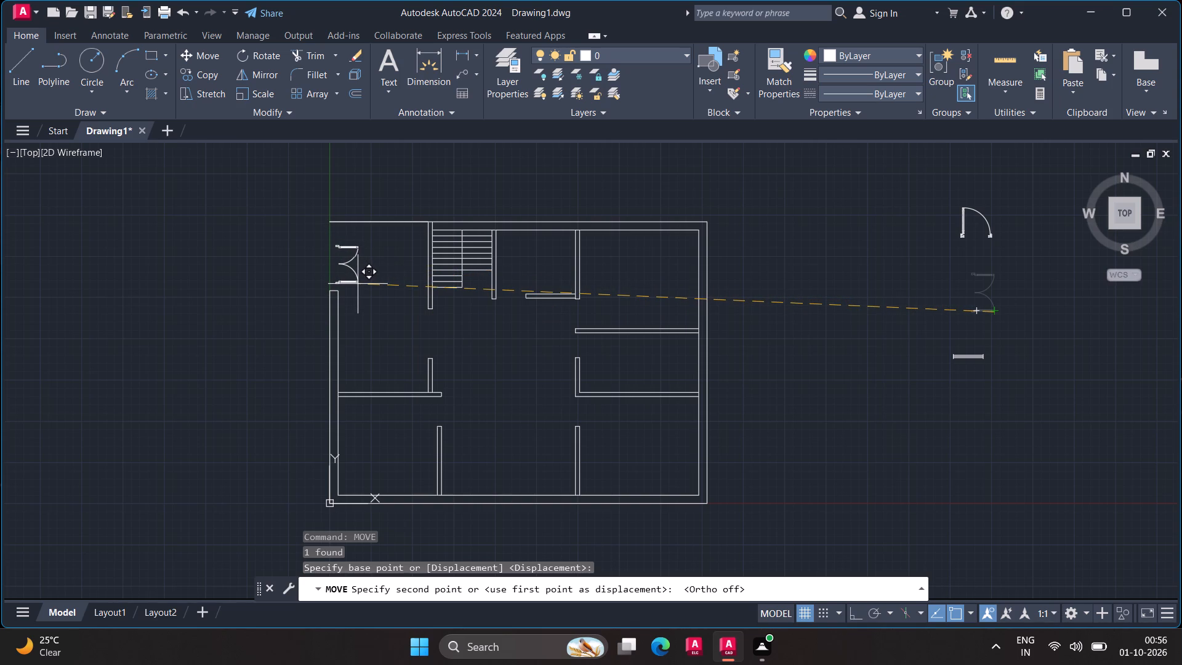
click(359, 284)
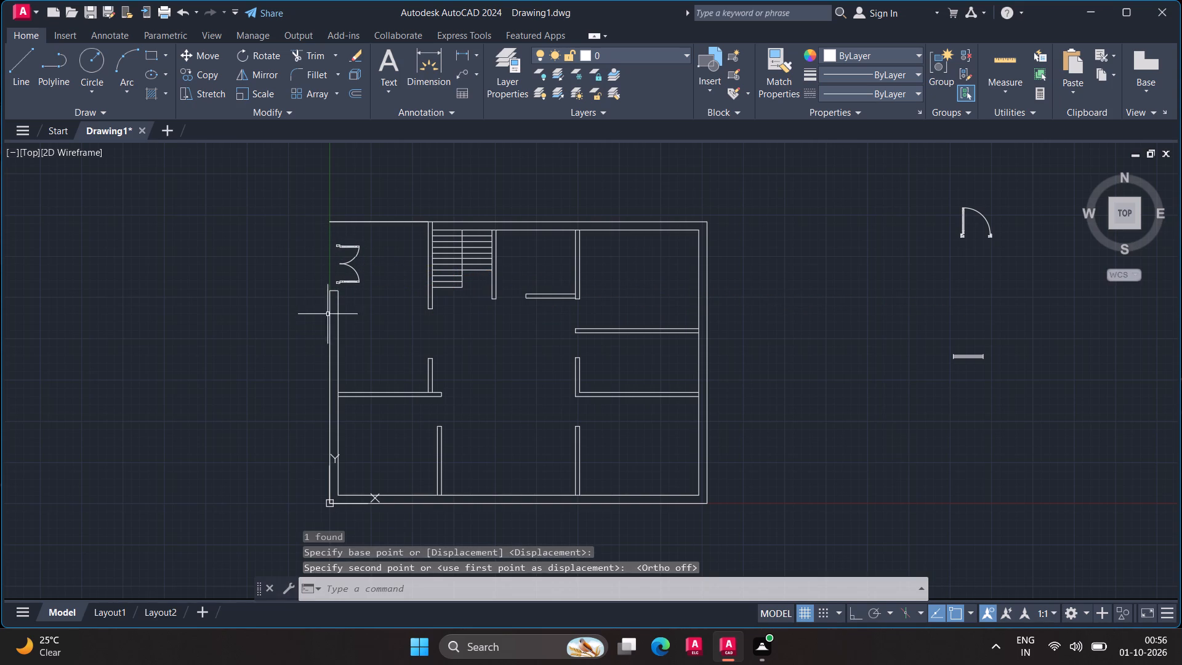
Move the double-door block by its lower-left frame corner onto the outer corner of the left wall's capped end.
middle_drag(328, 313, 486, 358)
scroll(486, 357, up, 2)
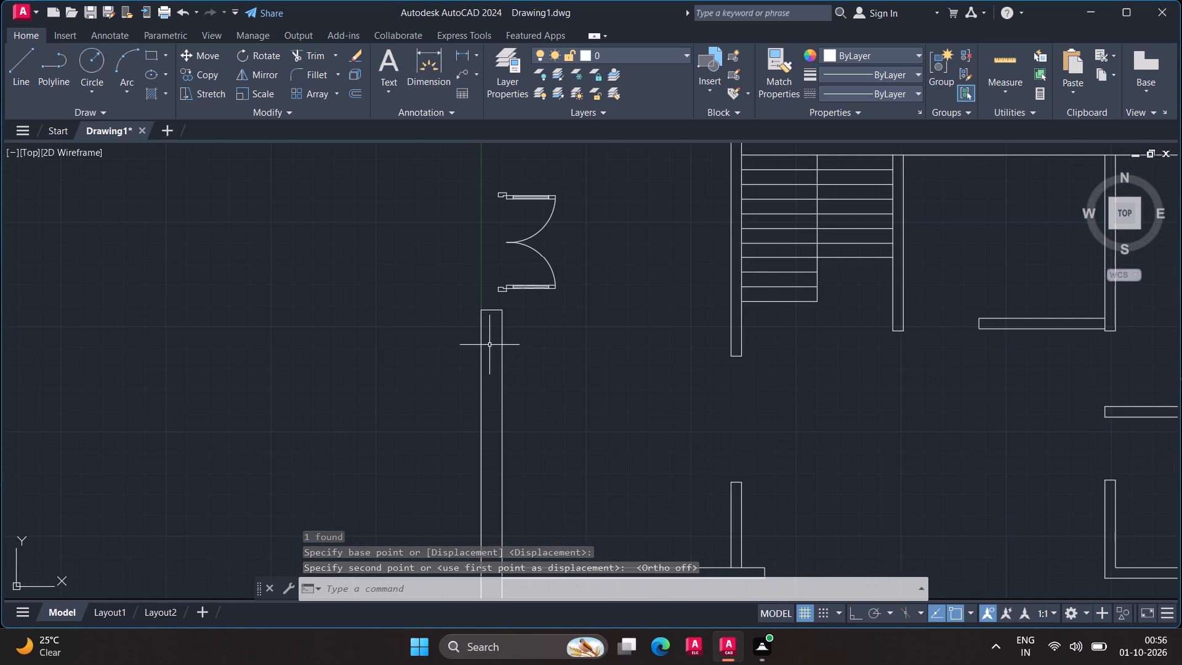
middle_drag(489, 345, 514, 413)
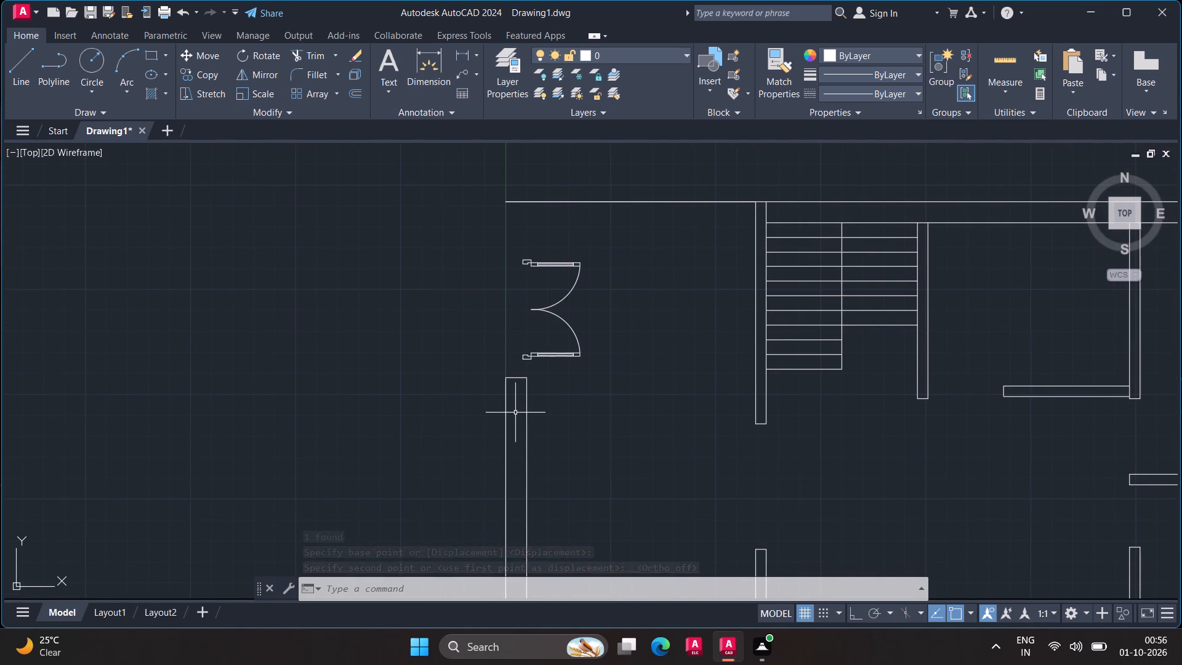
key(m)
key(o)
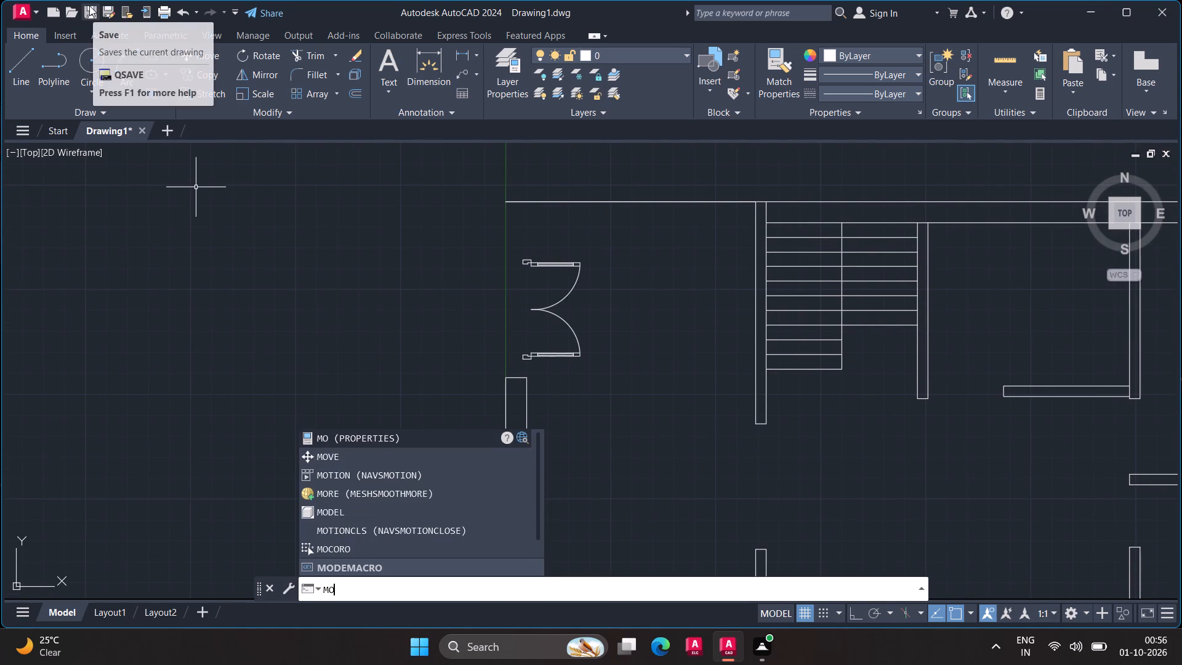
key(v)
key(Return)
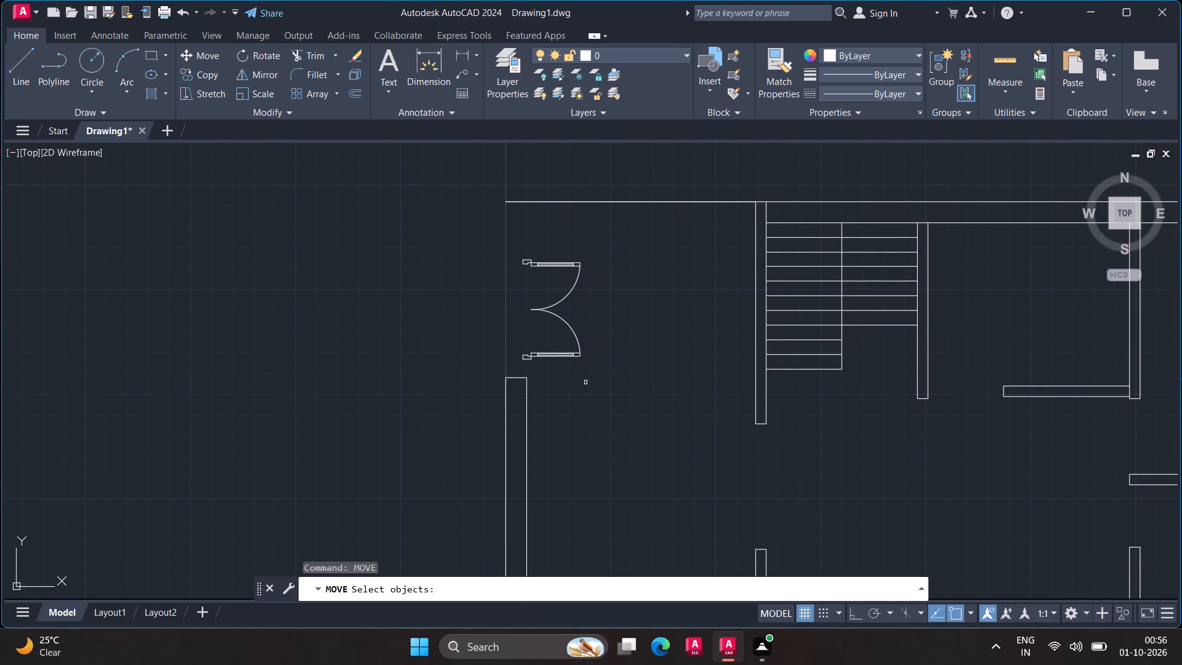
click(524, 357)
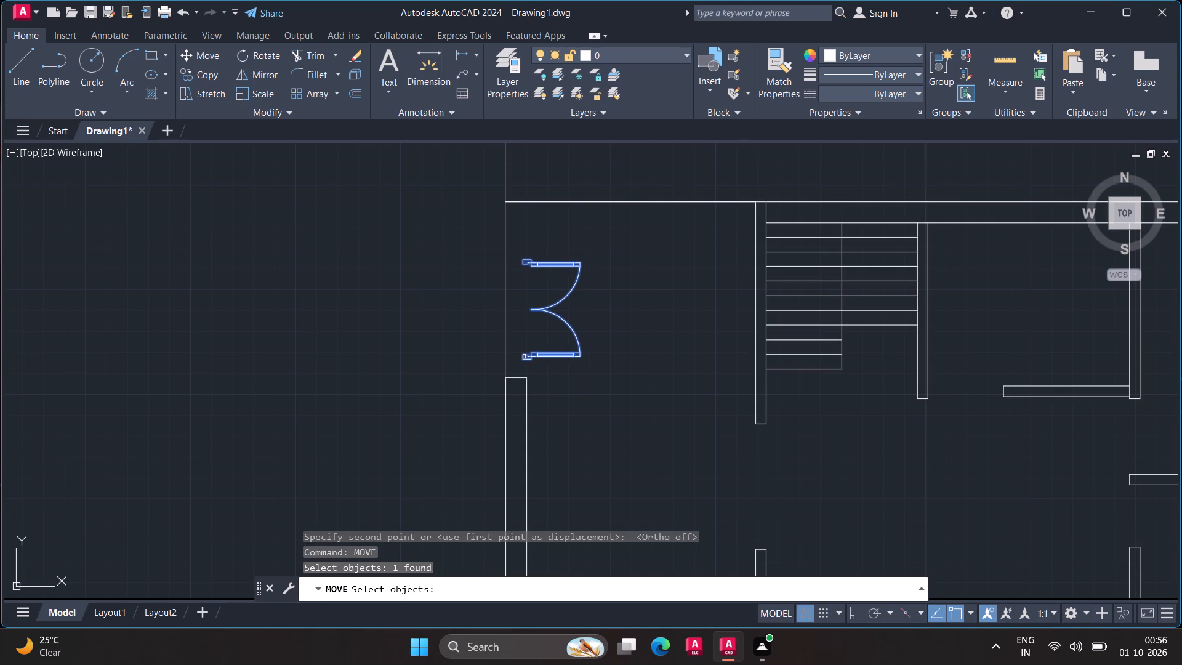
key(Return)
scroll(523, 360, up, 3)
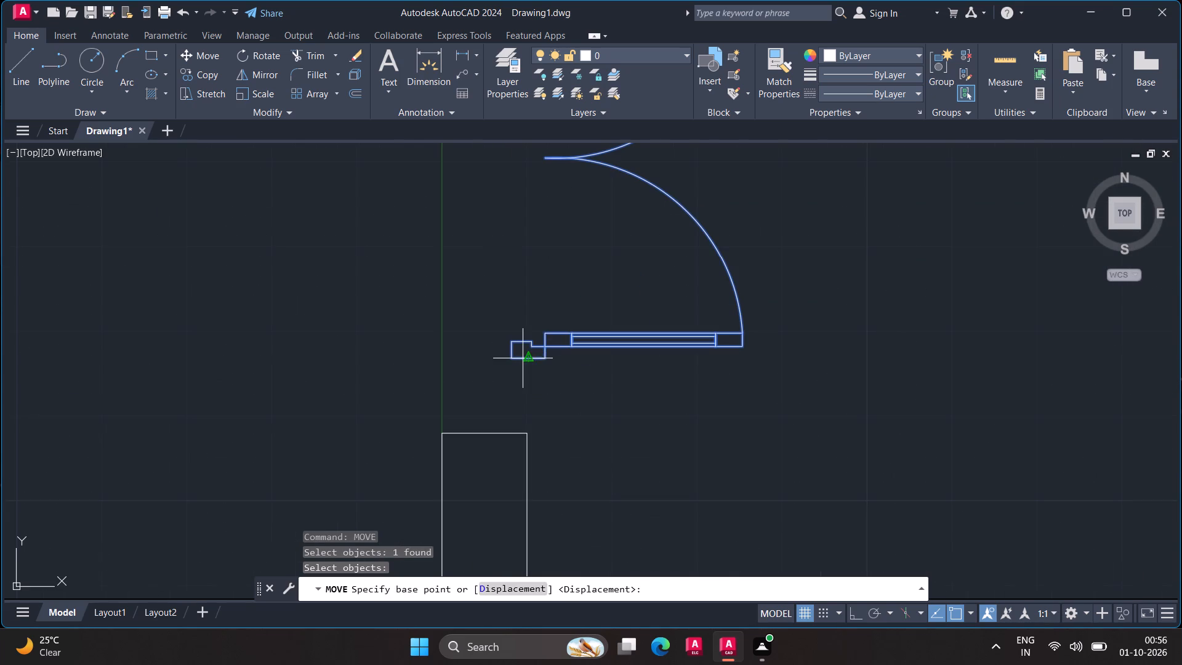
click(512, 357)
scroll(492, 366, down, 1)
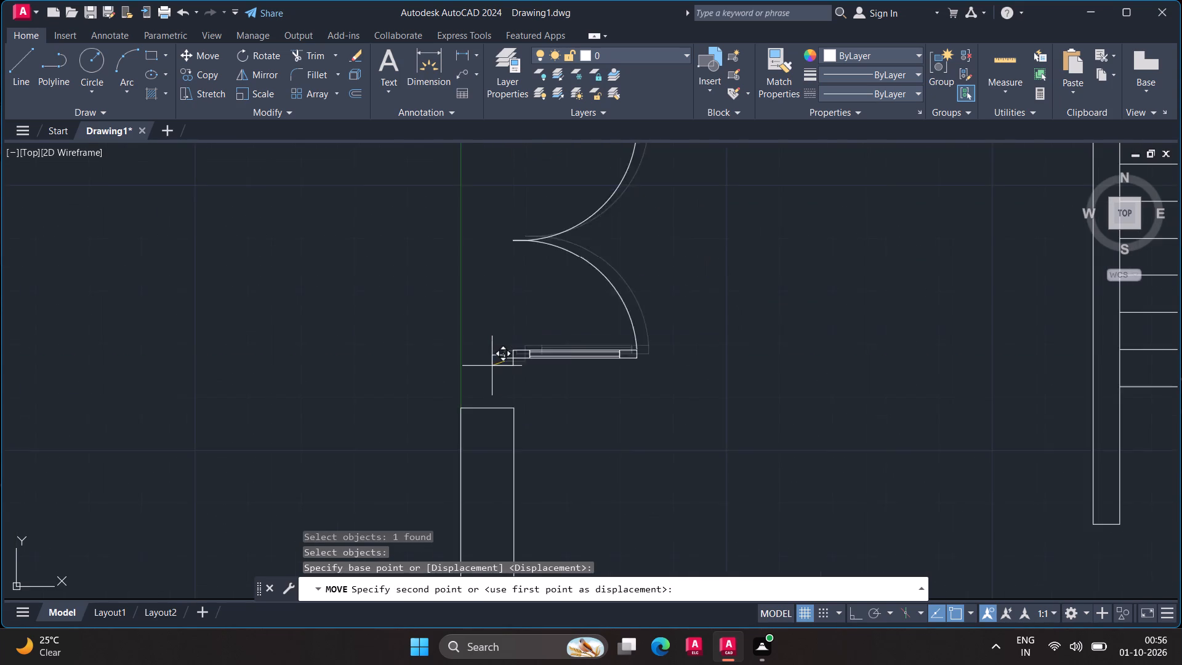
scroll(492, 366, down, 1)
click(476, 389)
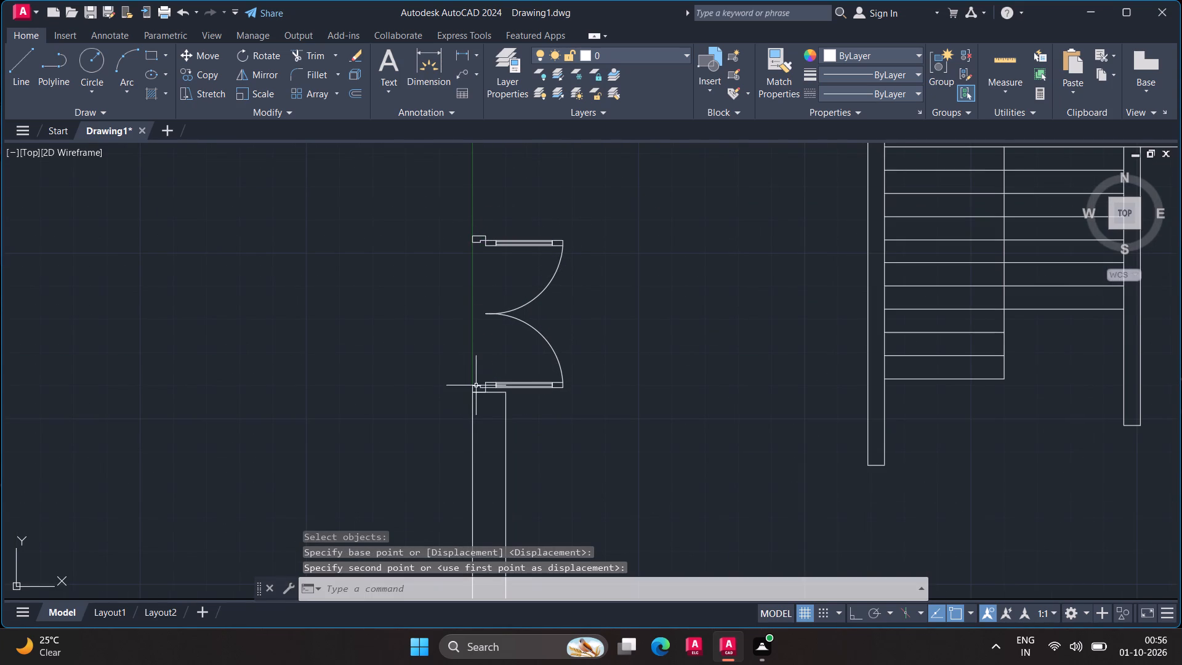
Scale the double-door block up from its lower-left frame corner until its upper frame reaches about the top wall line.
scroll(475, 355, down, 1)
middle_drag(475, 355, 493, 399)
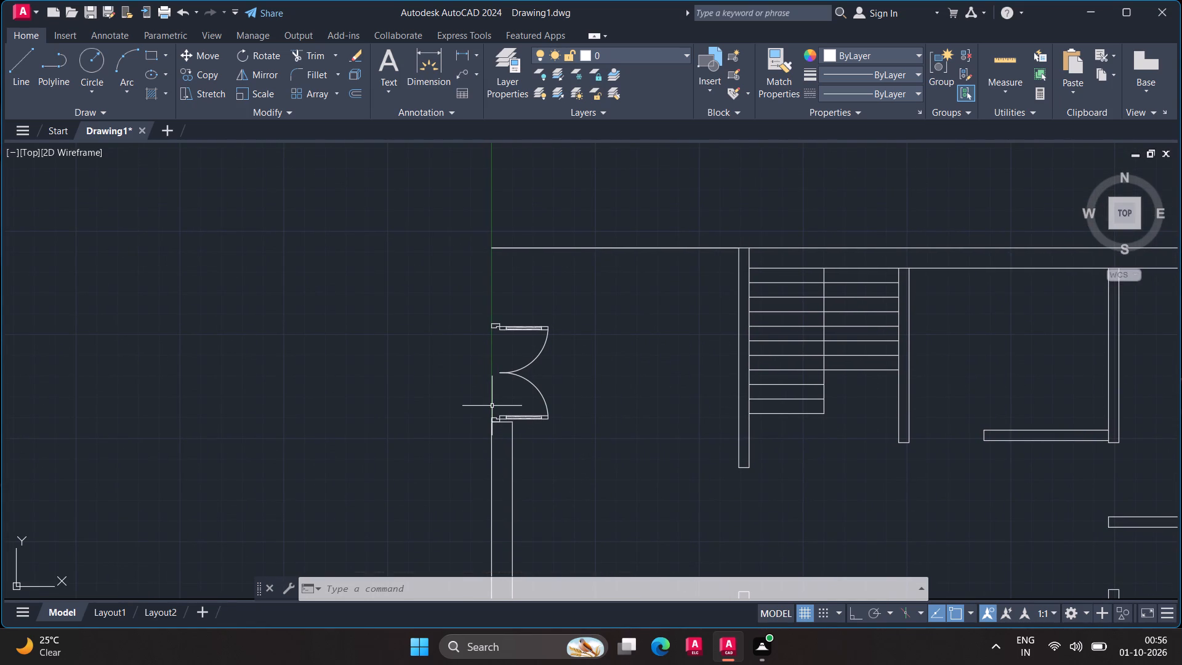
text(sc)
key(Return)
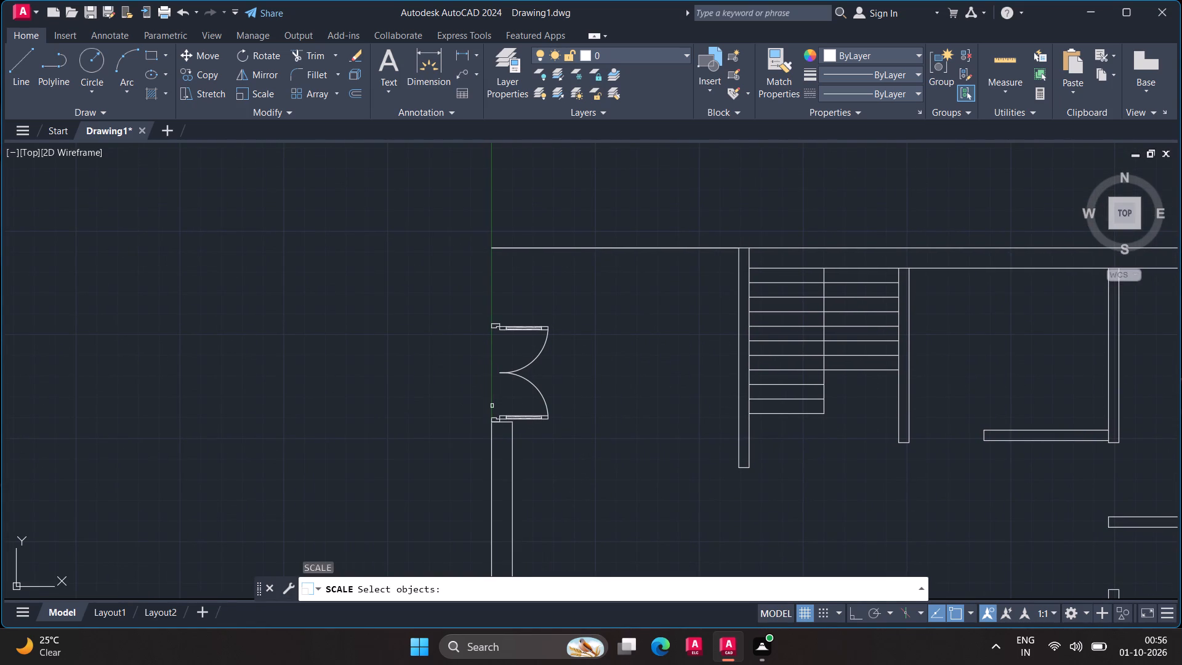
click(494, 419)
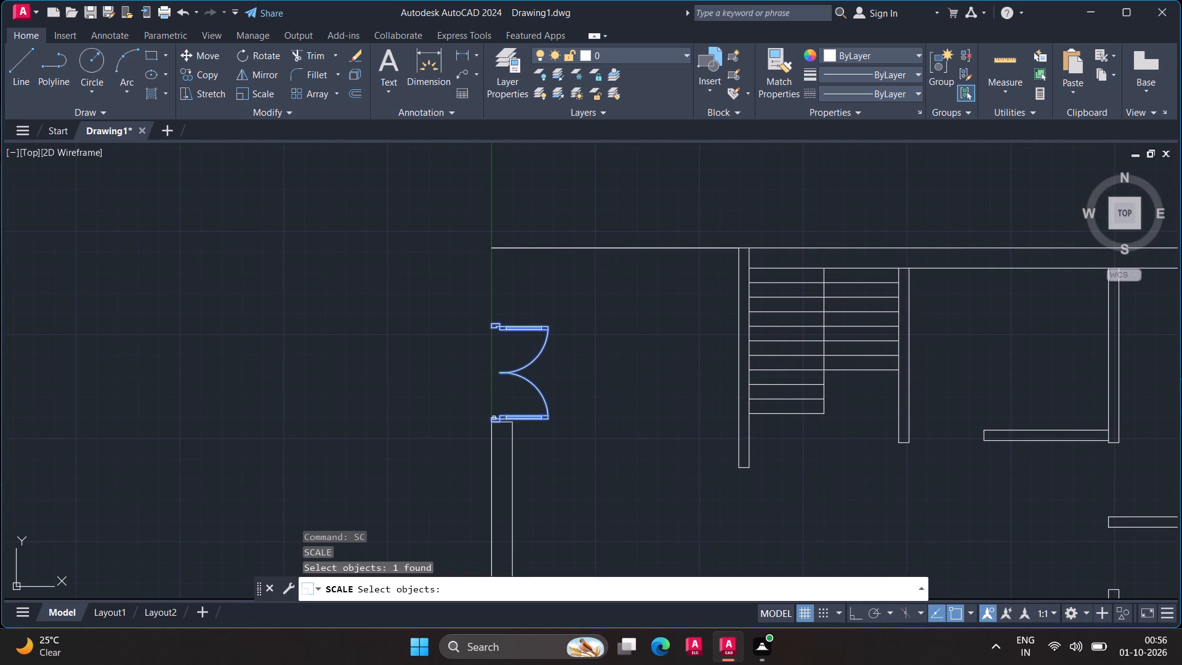
key(Return)
scroll(494, 419, up, 6)
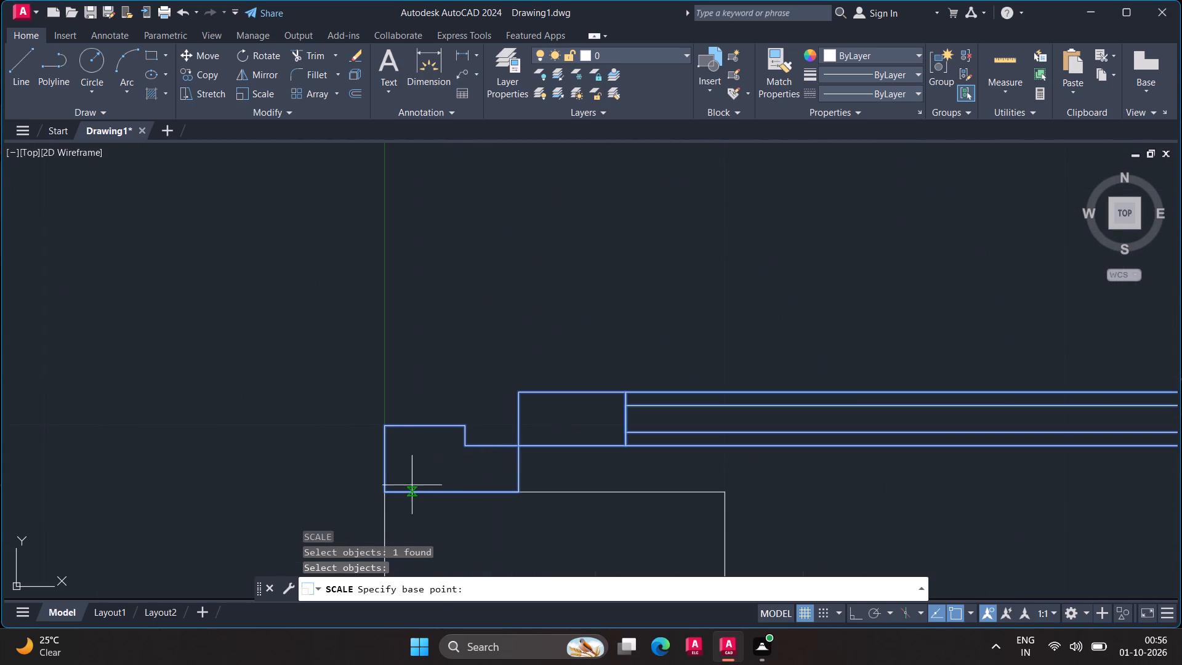
click(388, 493)
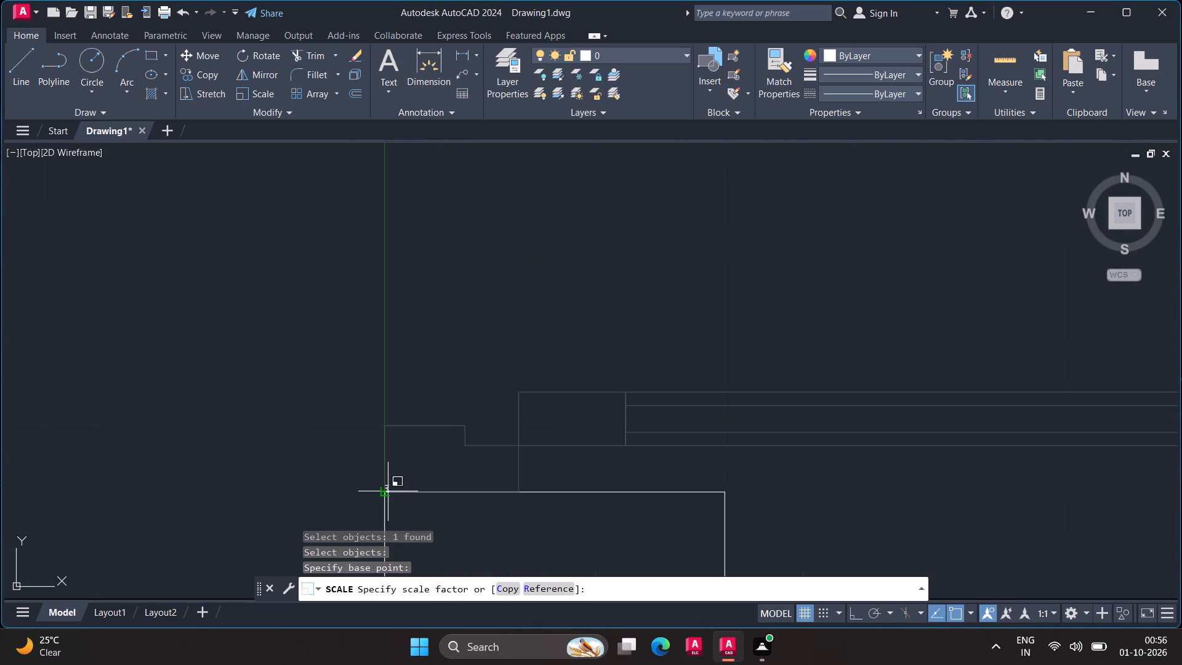
scroll(388, 493, down, 5)
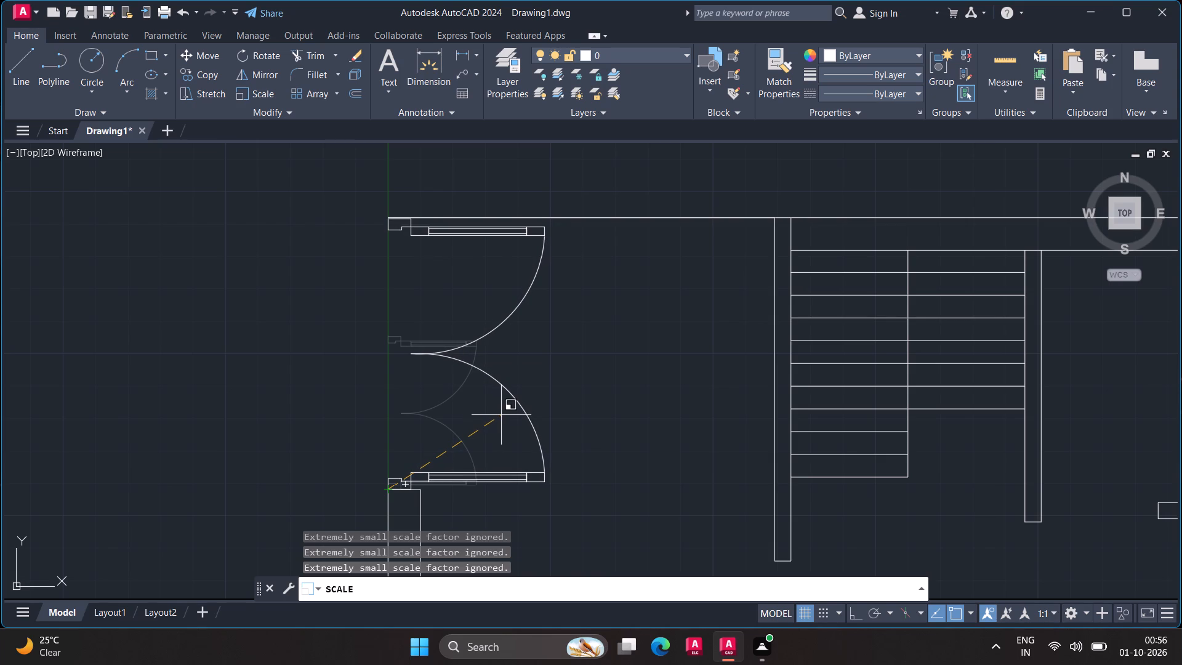
click(502, 416)
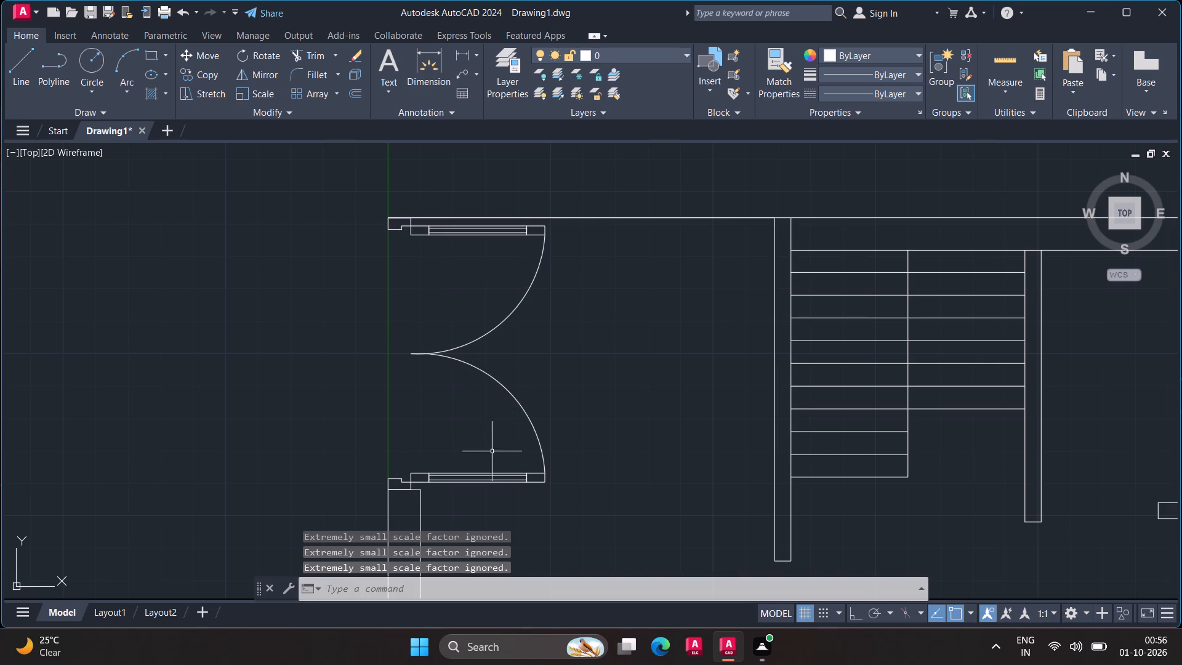
Examine how closely the double door's upper frame meets the outer top wall line at the plan's corner.
scroll(440, 217, up, 5)
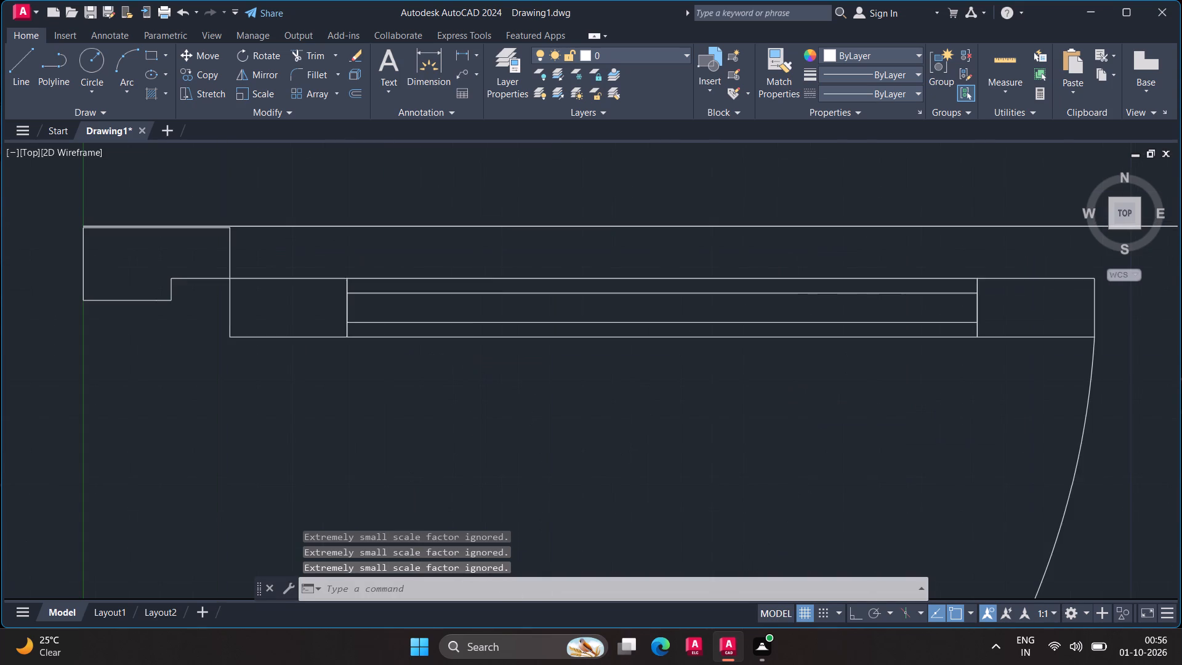
scroll(438, 218, down, 1)
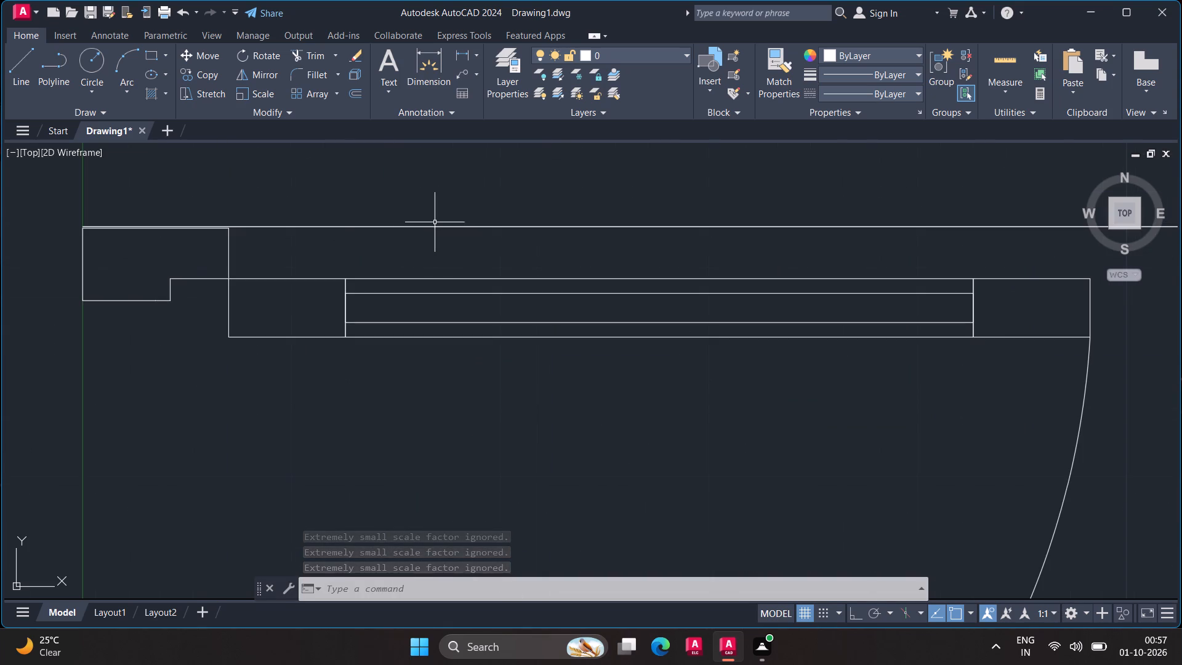
middle_drag(141, 254, 142, 254)
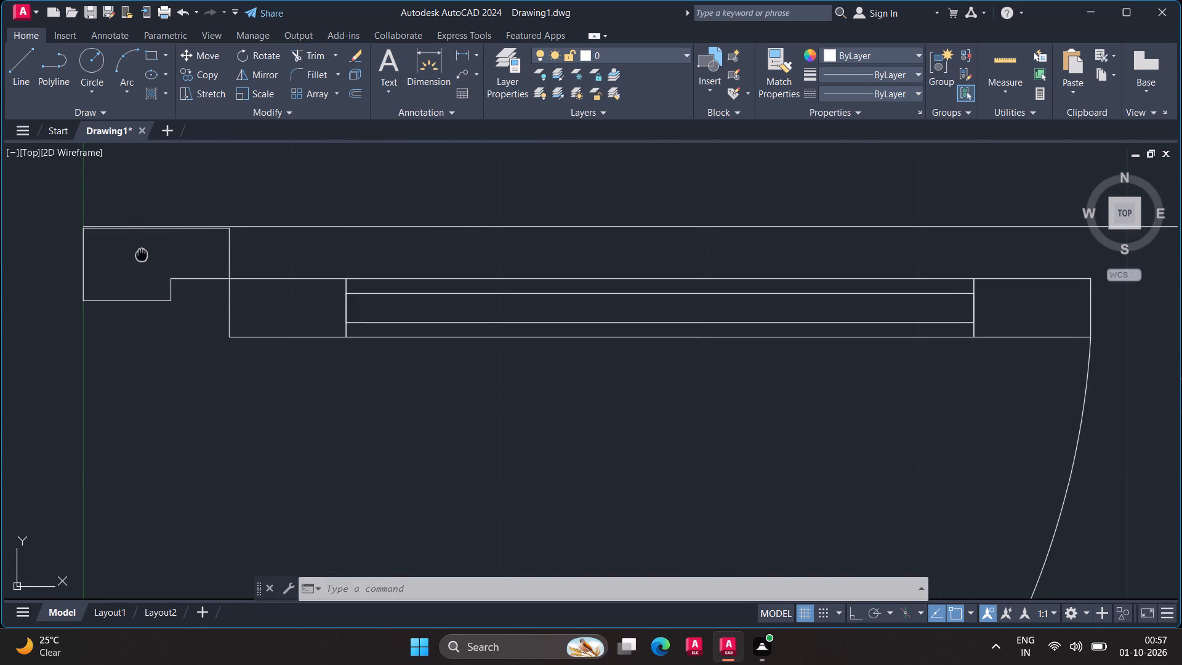
middle_drag(142, 254, 339, 318)
middle_click(339, 318)
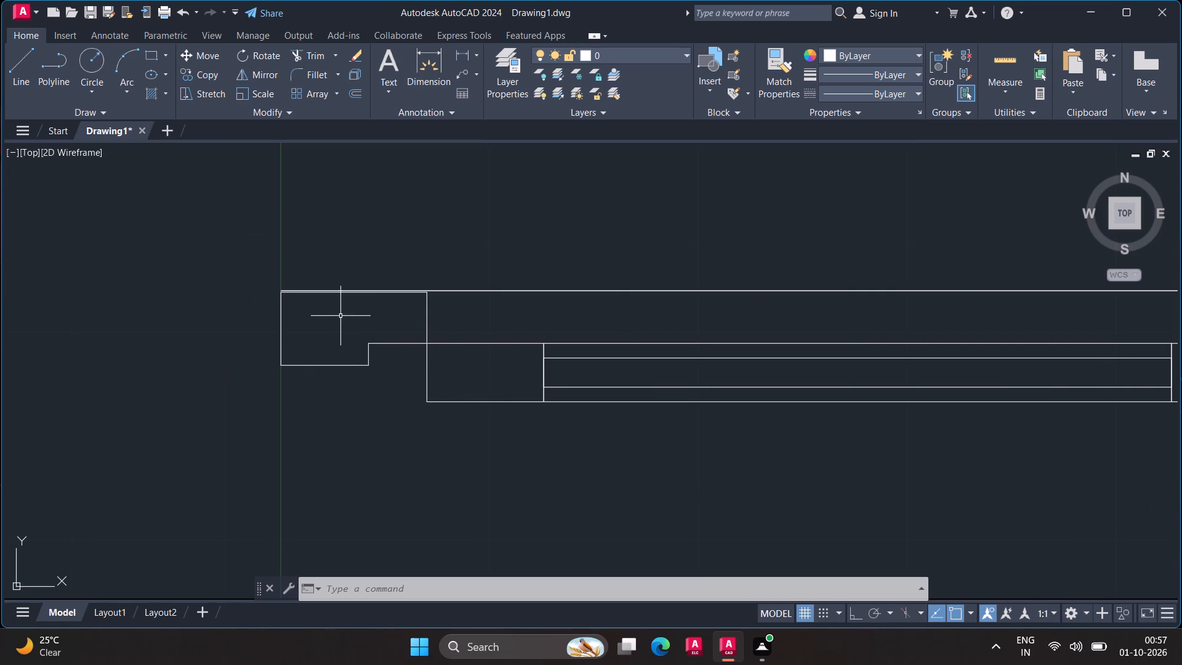
scroll(340, 324, down, 1)
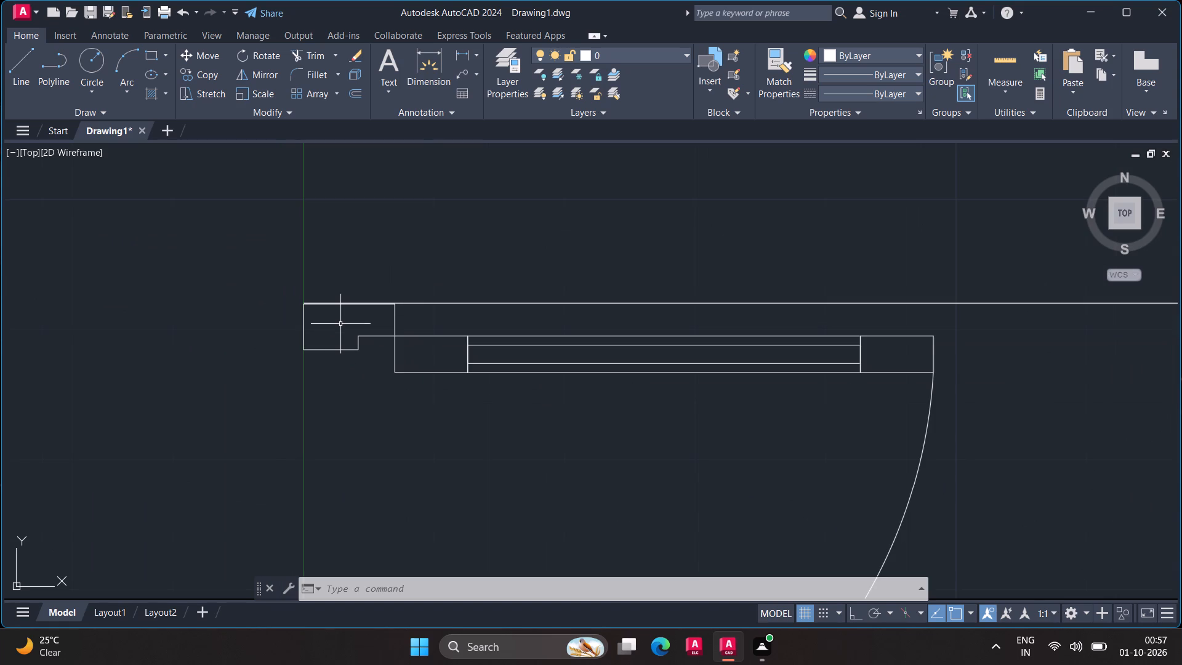
scroll(319, 297, up, 4)
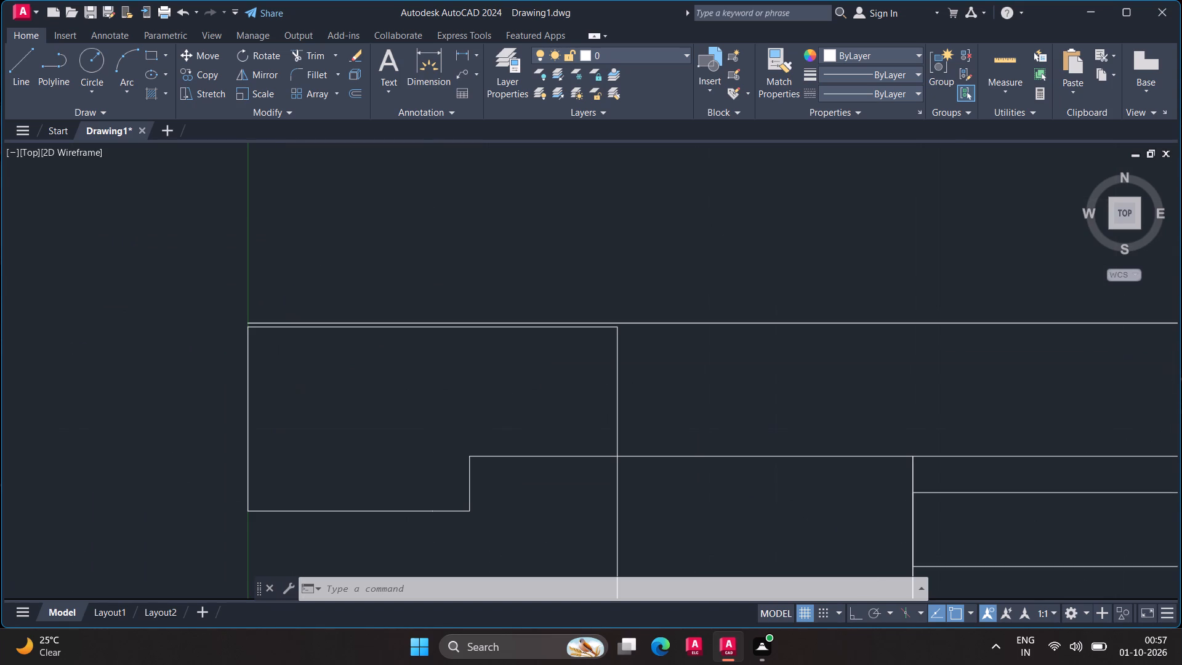
scroll(318, 297, down, 7)
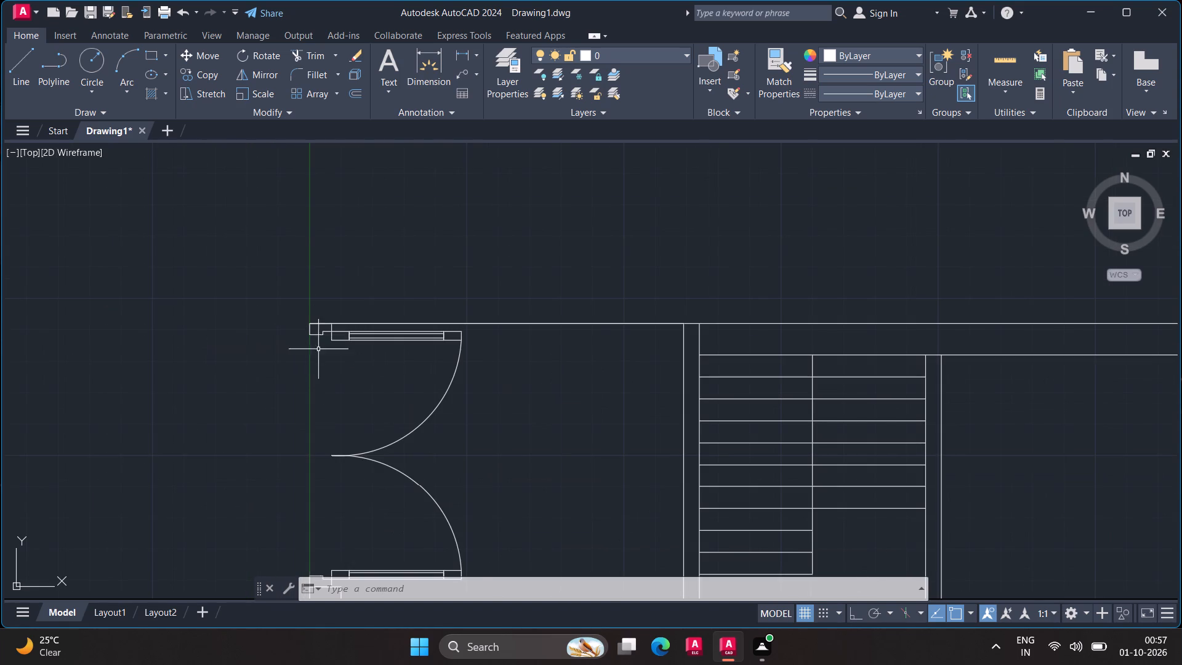
Align the entrance double-door block, keeping its lower-left frame corner fixed and scaling it so its upper-left corner meets the plan's outer top-left corner.
key(Escape)
key(a)
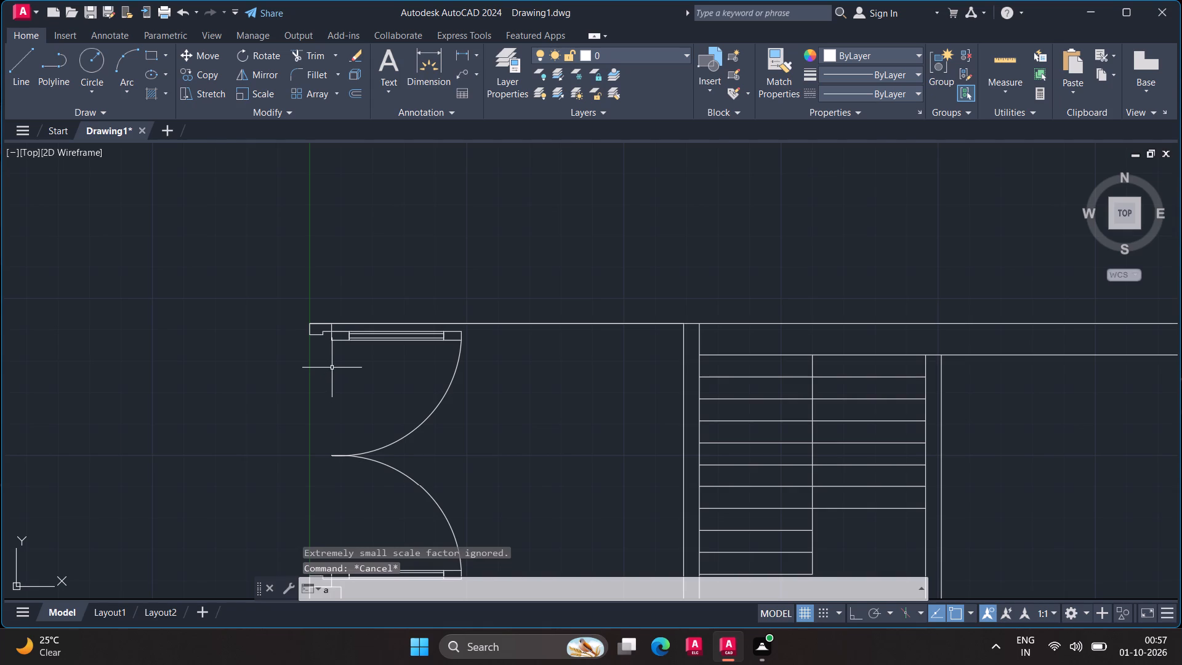
key(l)
key(i)
key(g)
key(n)
key(Return)
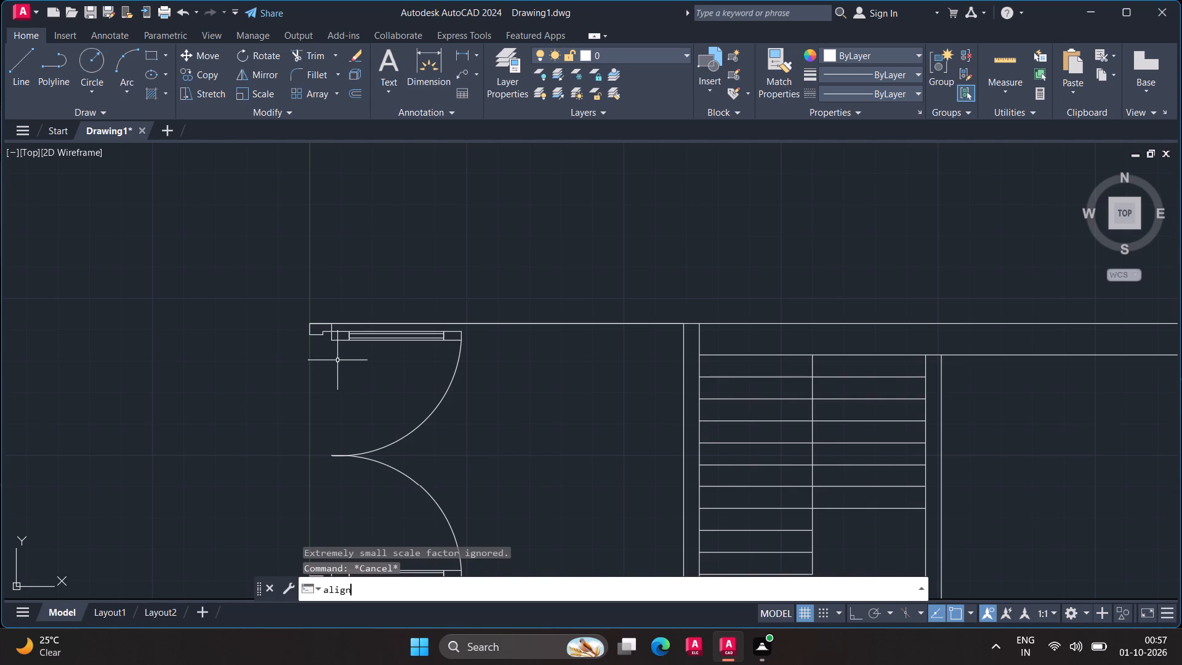
middle_drag(347, 381, 552, 230)
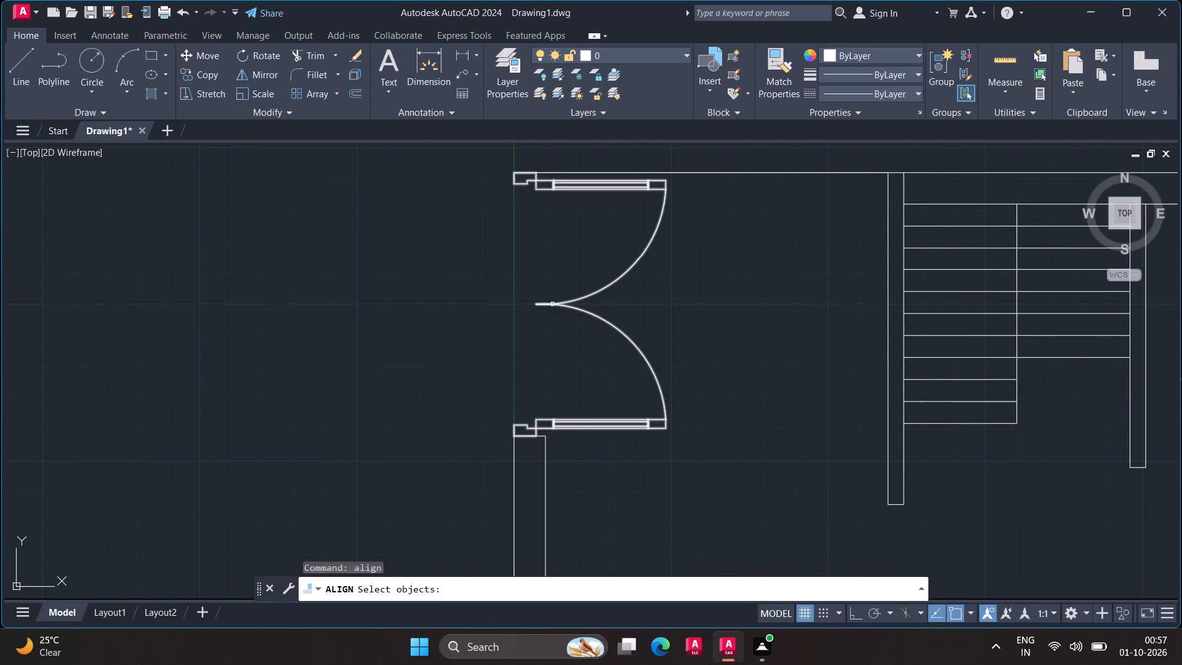
click(552, 305)
key(Return)
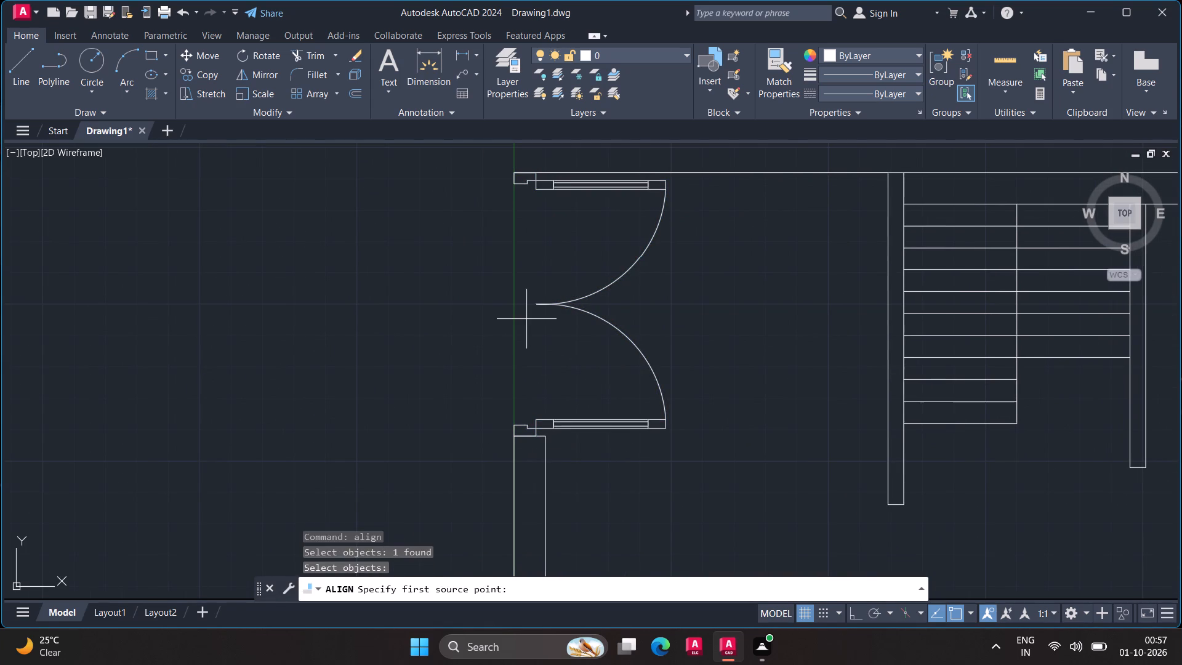
scroll(514, 347, up, 3)
middle_drag(513, 371, 752, 0)
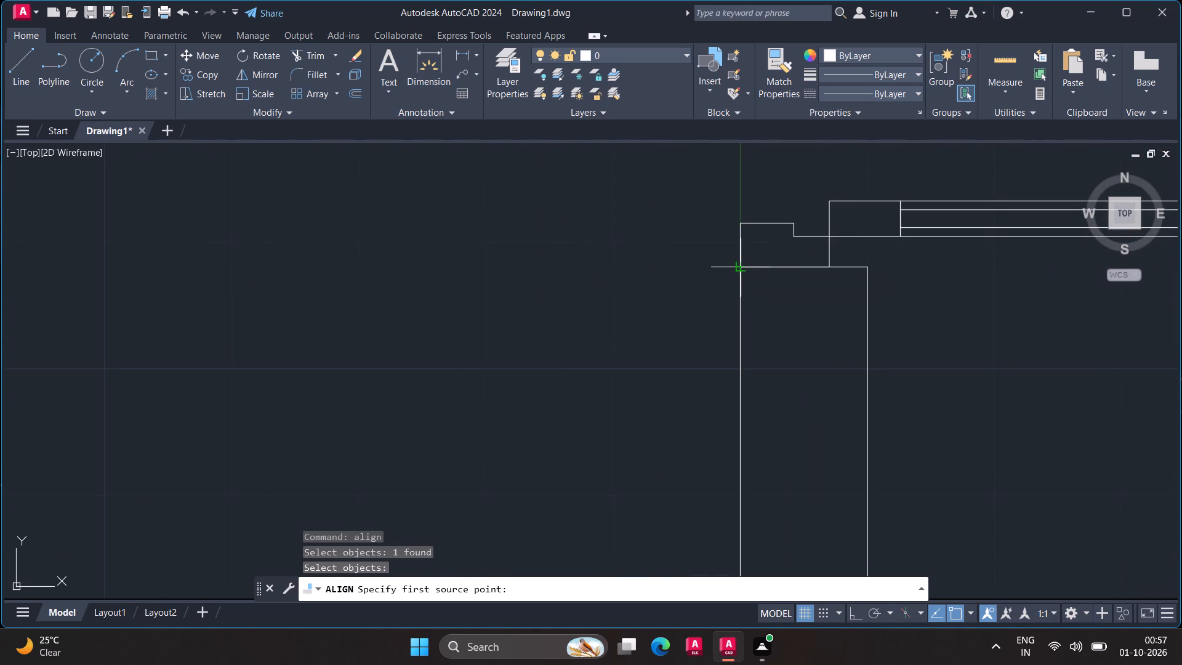
click(741, 266)
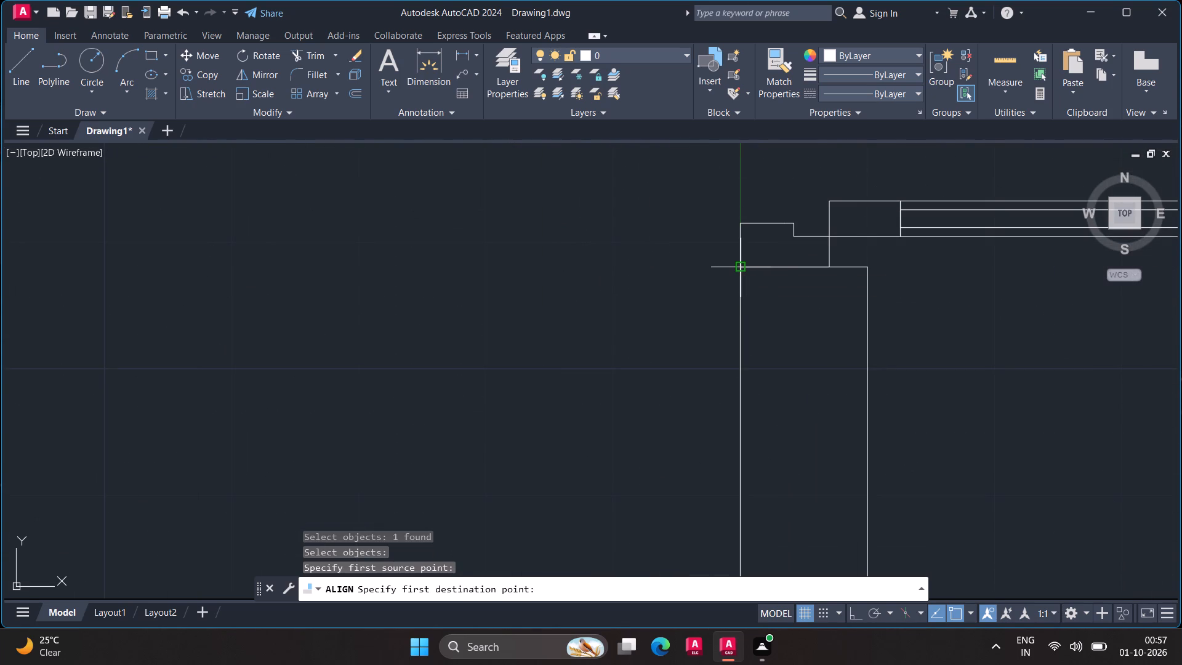
click(741, 265)
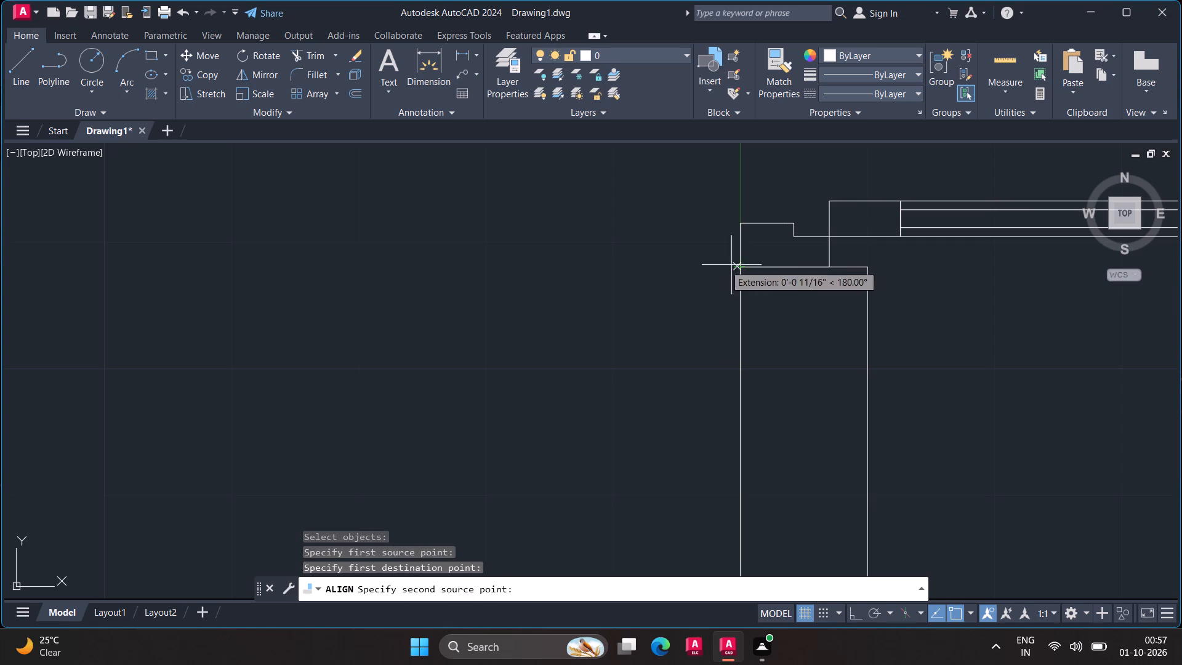
scroll(689, 251, down, 1)
middle_drag(689, 251, 675, 449)
middle_click(675, 449)
scroll(669, 304, down, 2)
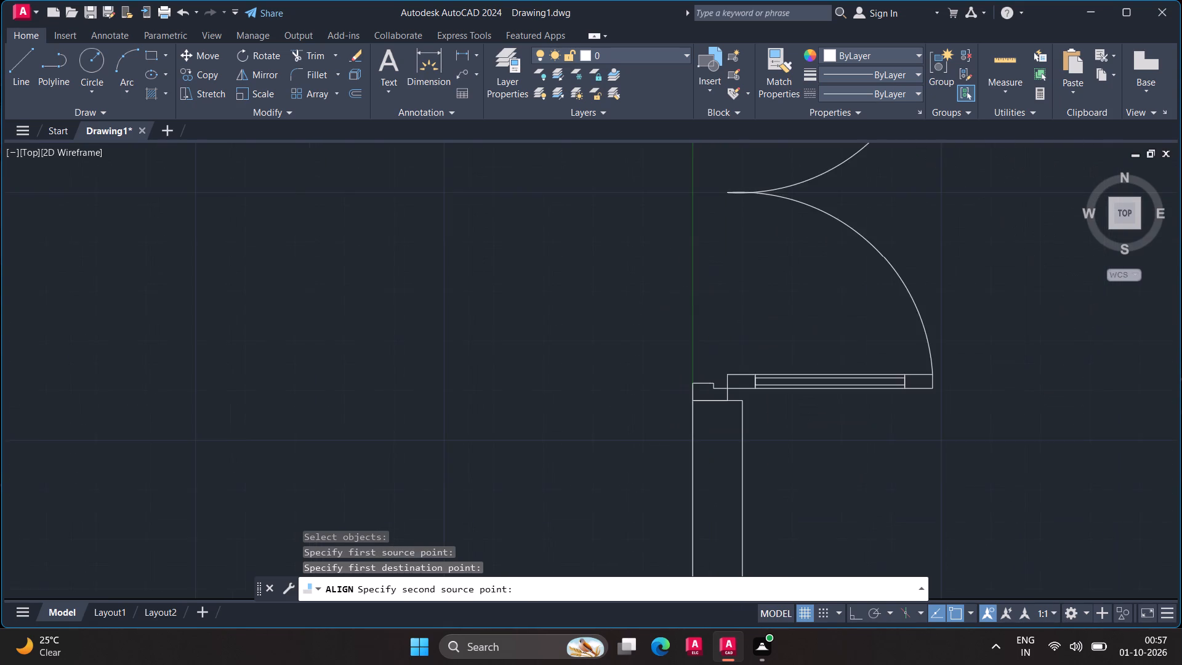
scroll(670, 292, down, 1)
middle_drag(671, 262, 660, 424)
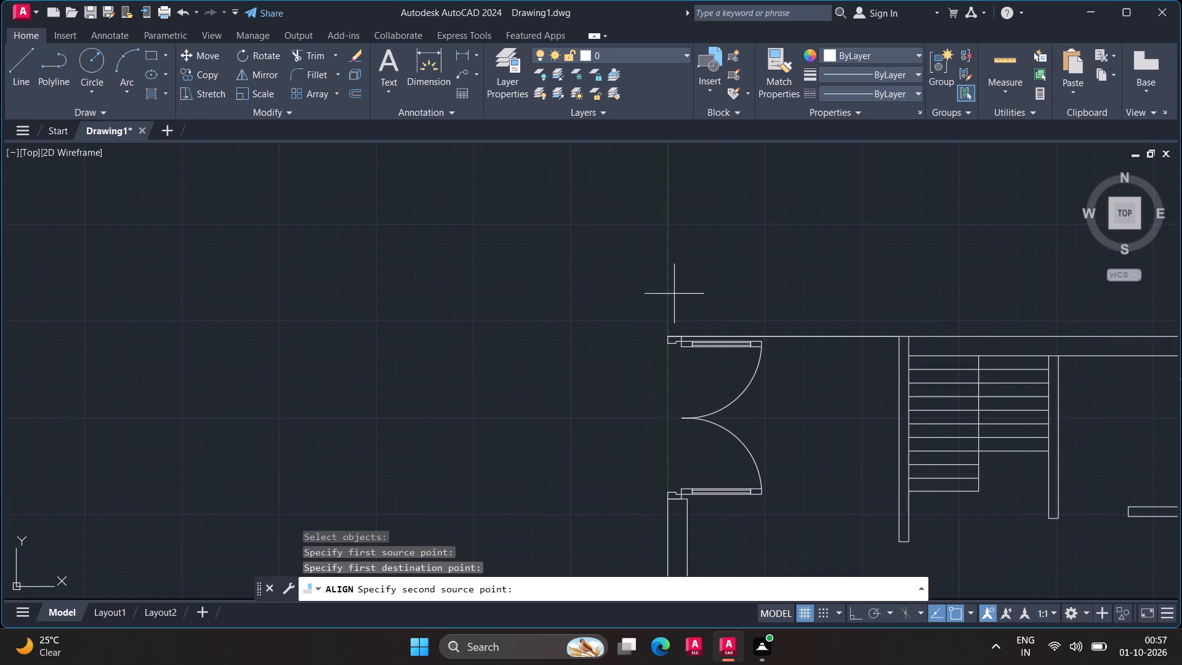
scroll(664, 311, up, 3)
middle_drag(661, 332, 700, 227)
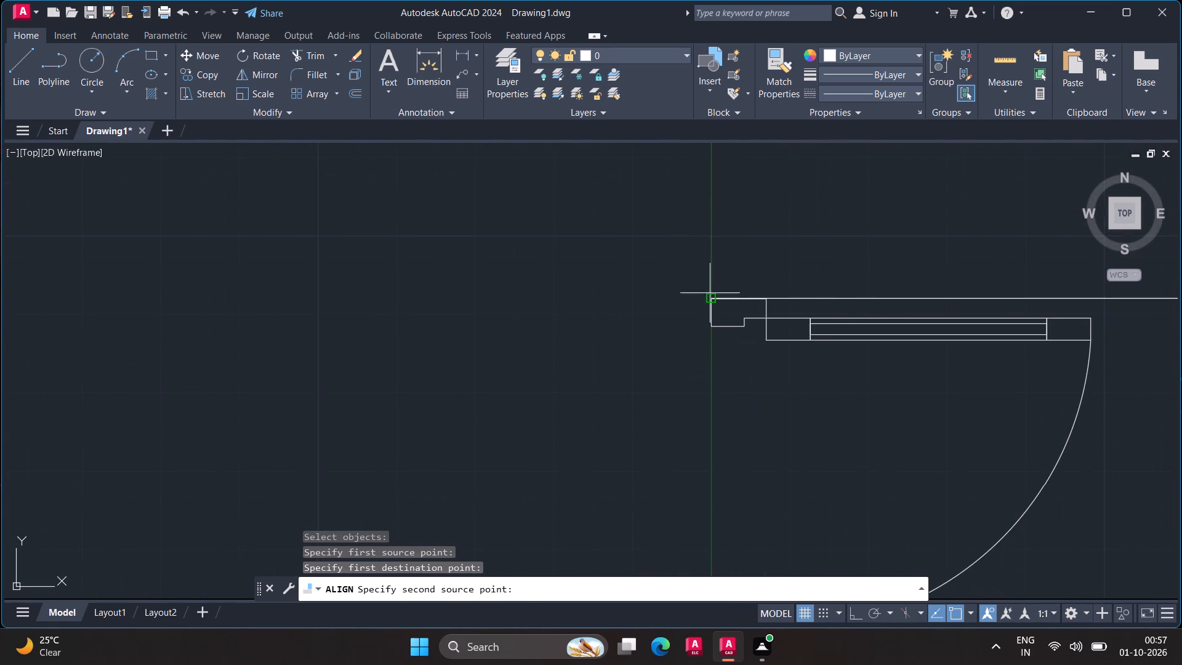
scroll(714, 299, up, 6)
middle_drag(678, 350, 685, 321)
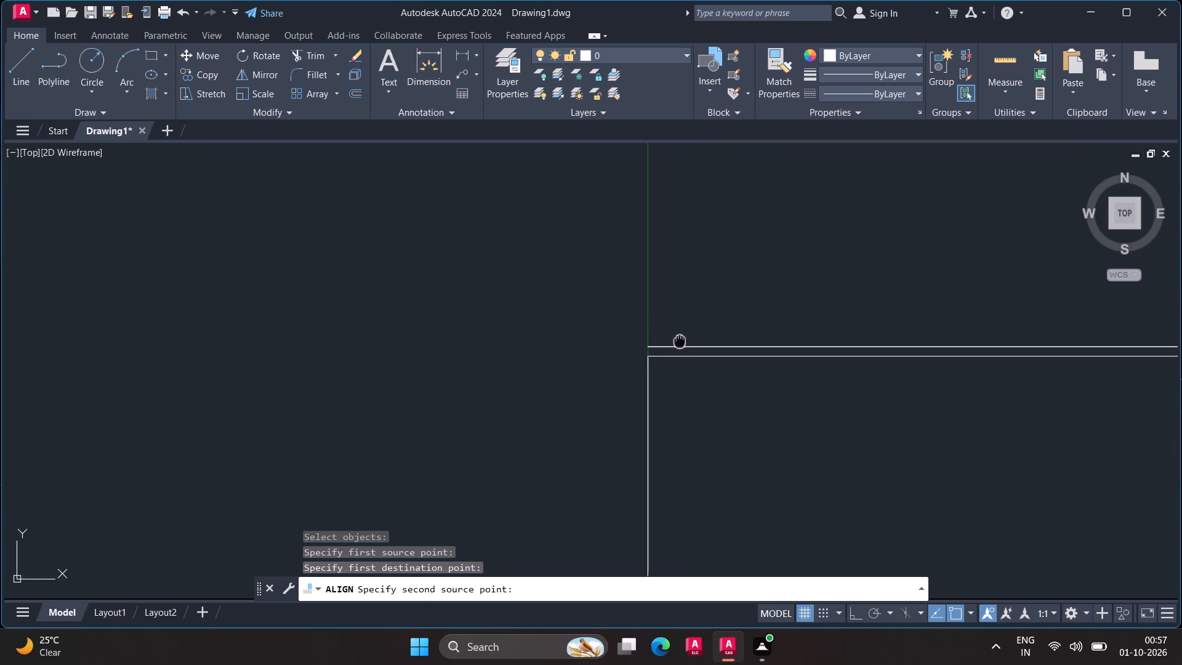
middle_drag(685, 321, 714, 232)
scroll(714, 232, up, 2)
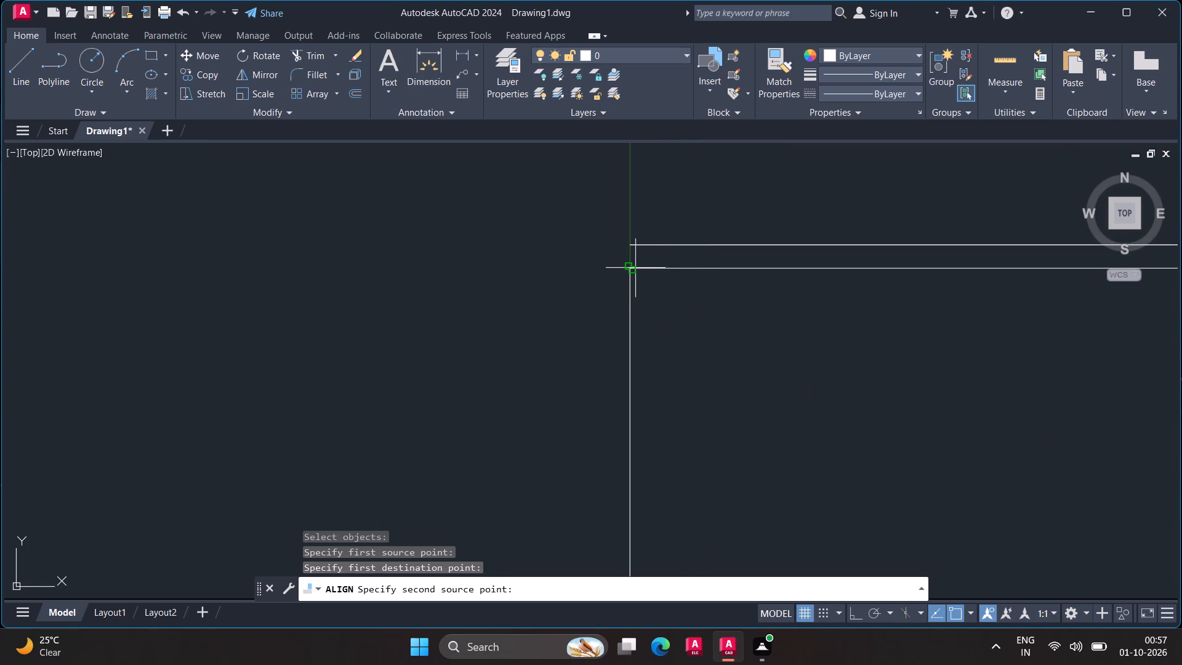
scroll(630, 268, up, 5)
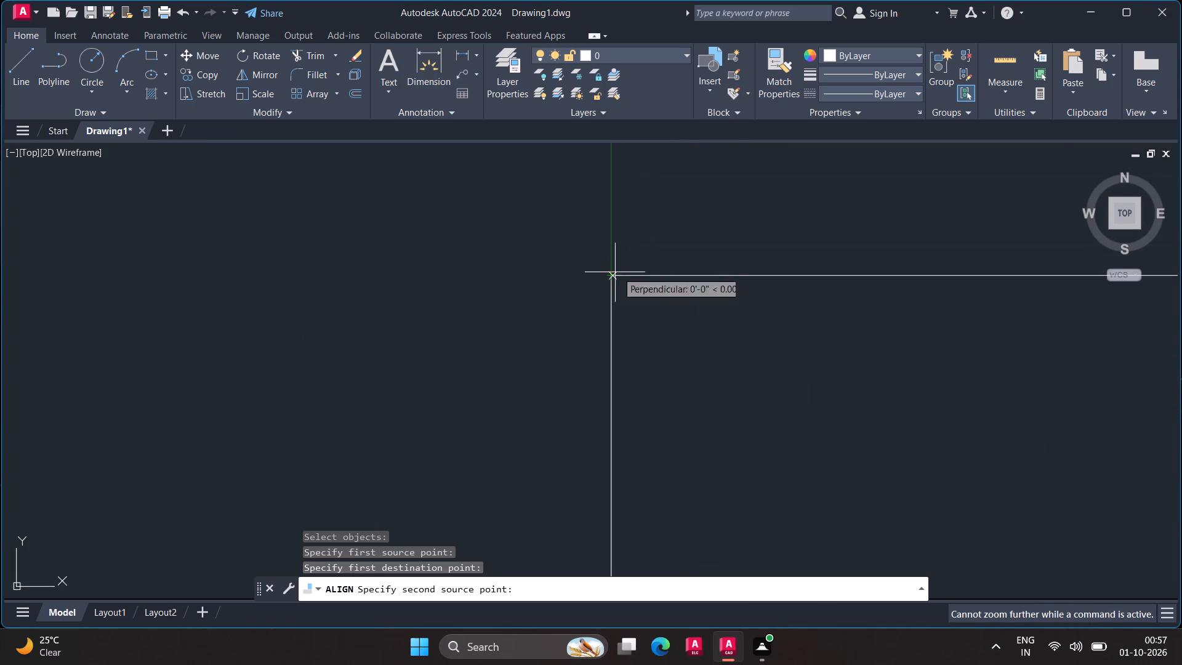
click(609, 279)
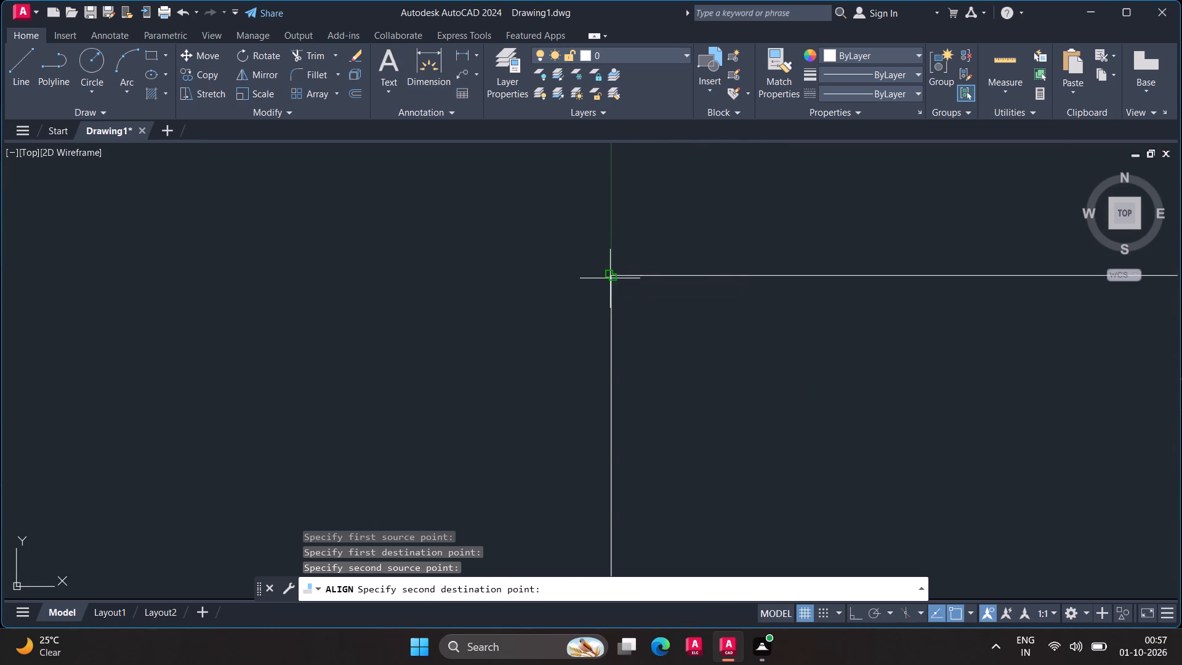
middle_drag(612, 235, 620, 418)
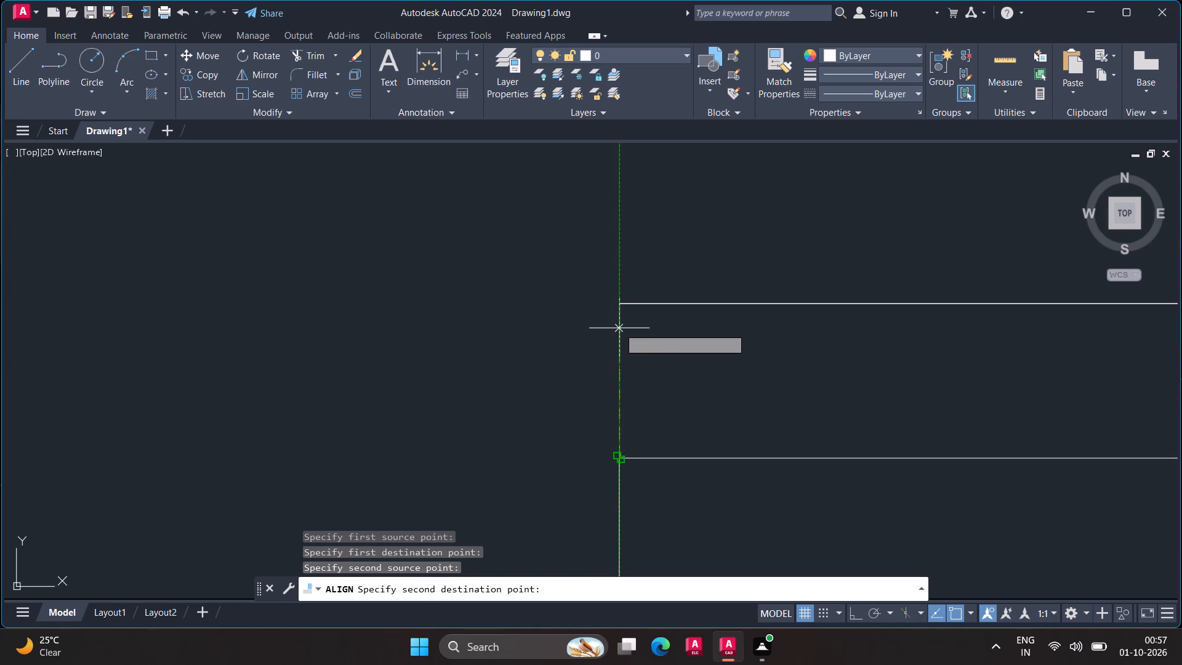
click(619, 306)
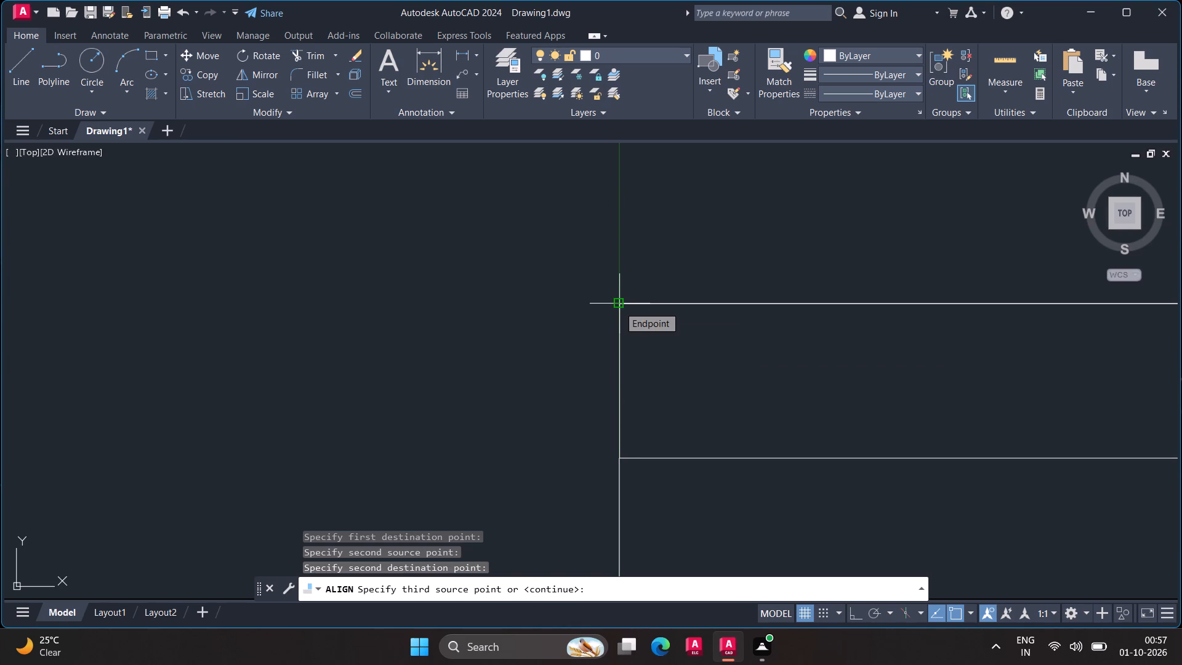
key(Return)
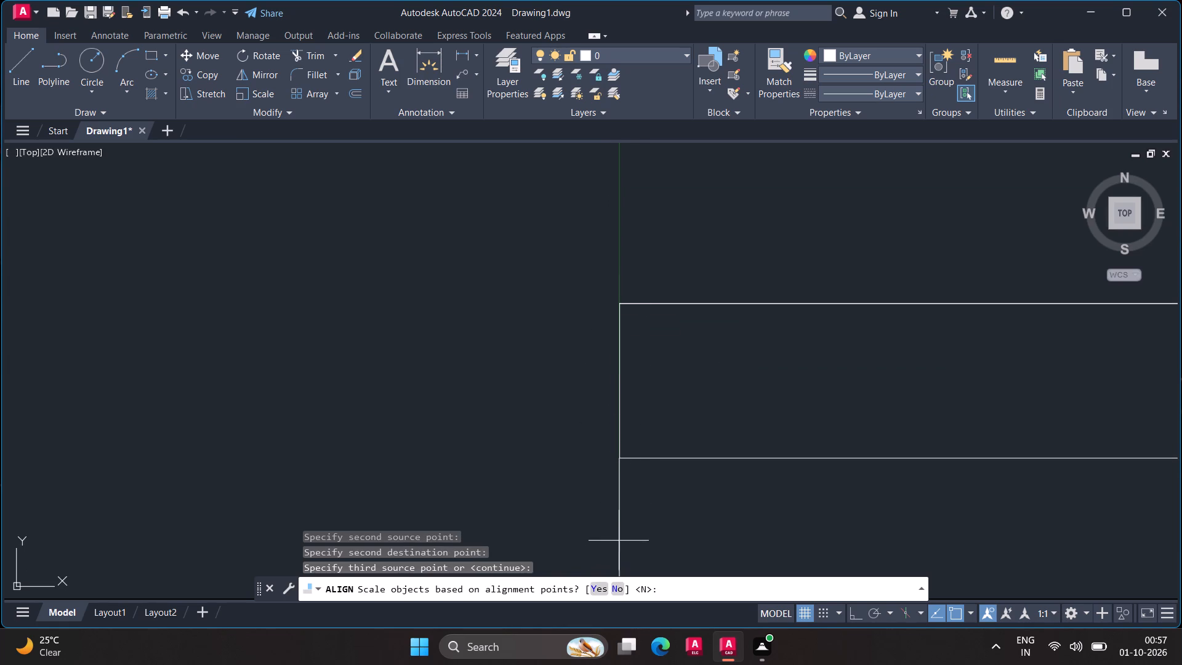
click(600, 584)
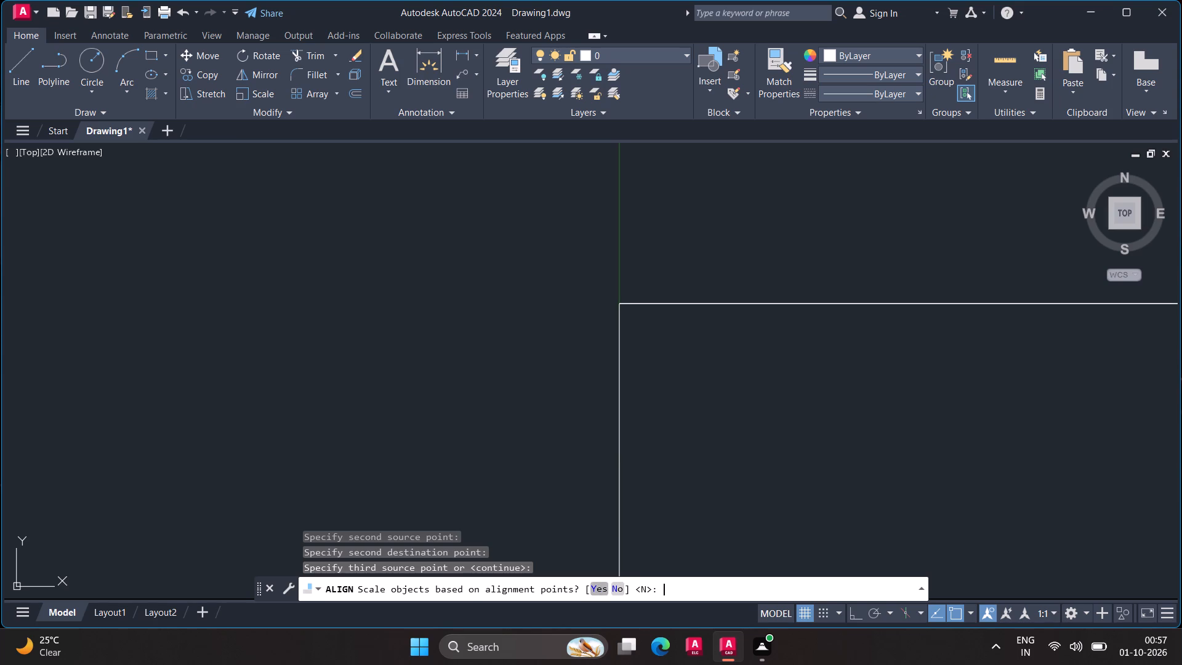
Copy the entrance double-door block to just right of the partition opening below the staircase's left wall.
scroll(622, 459, down, 10)
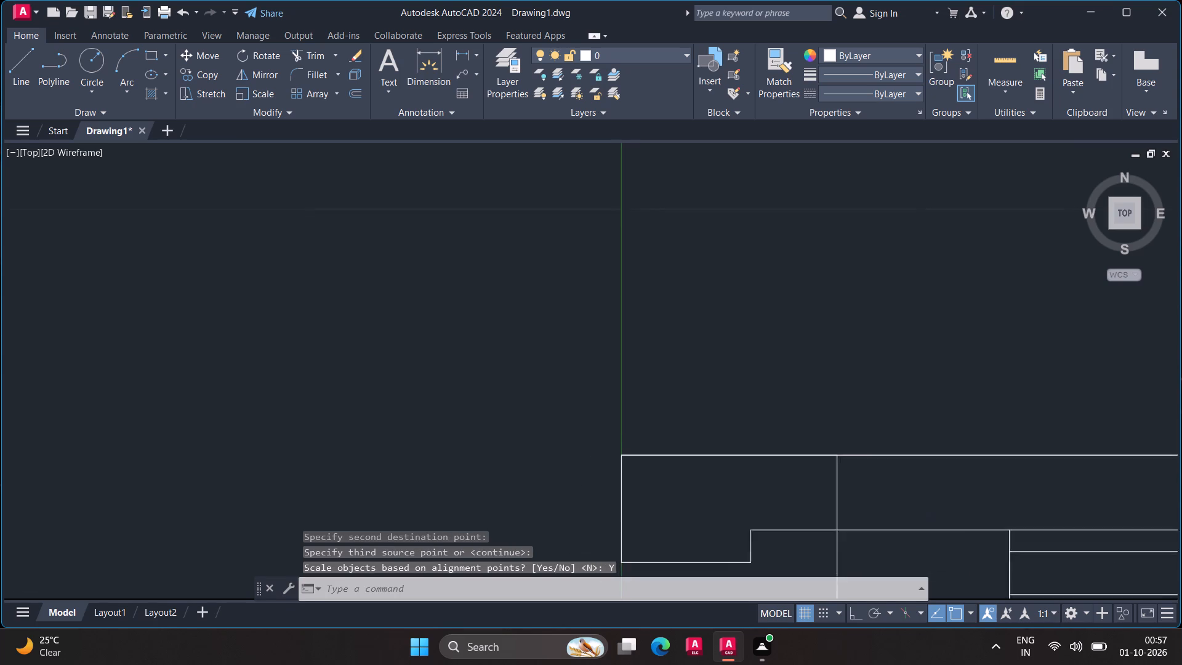
scroll(622, 458, down, 1)
middle_drag(622, 457, 671, 330)
scroll(671, 330, down, 5)
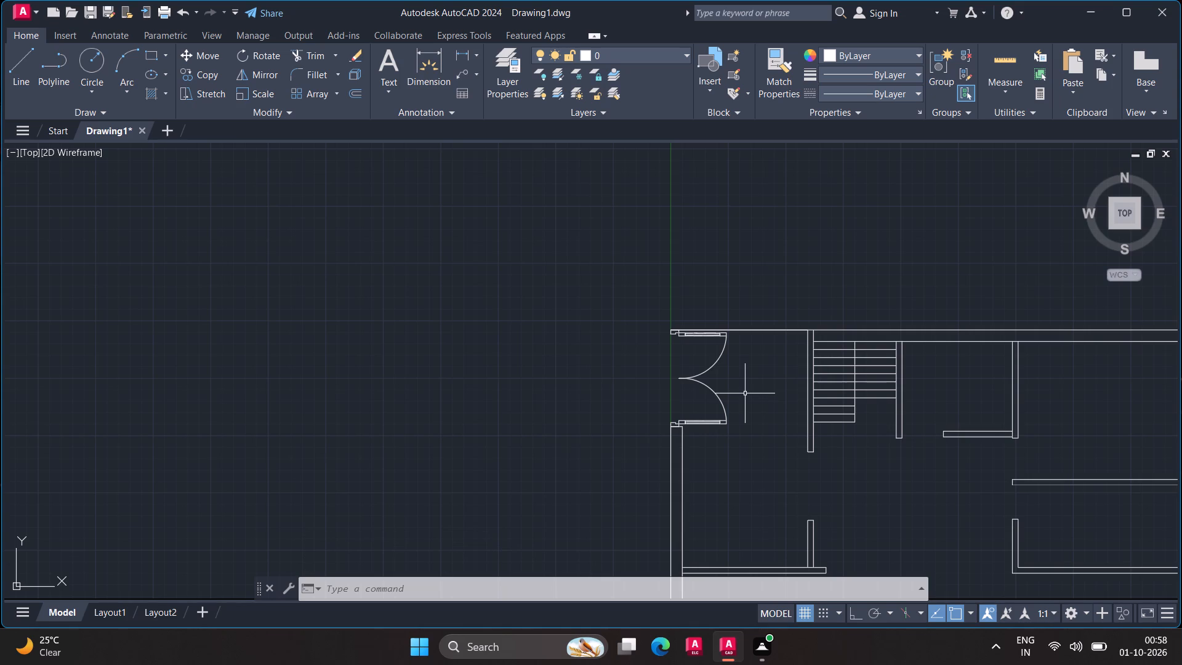
scroll(808, 355, down, 3)
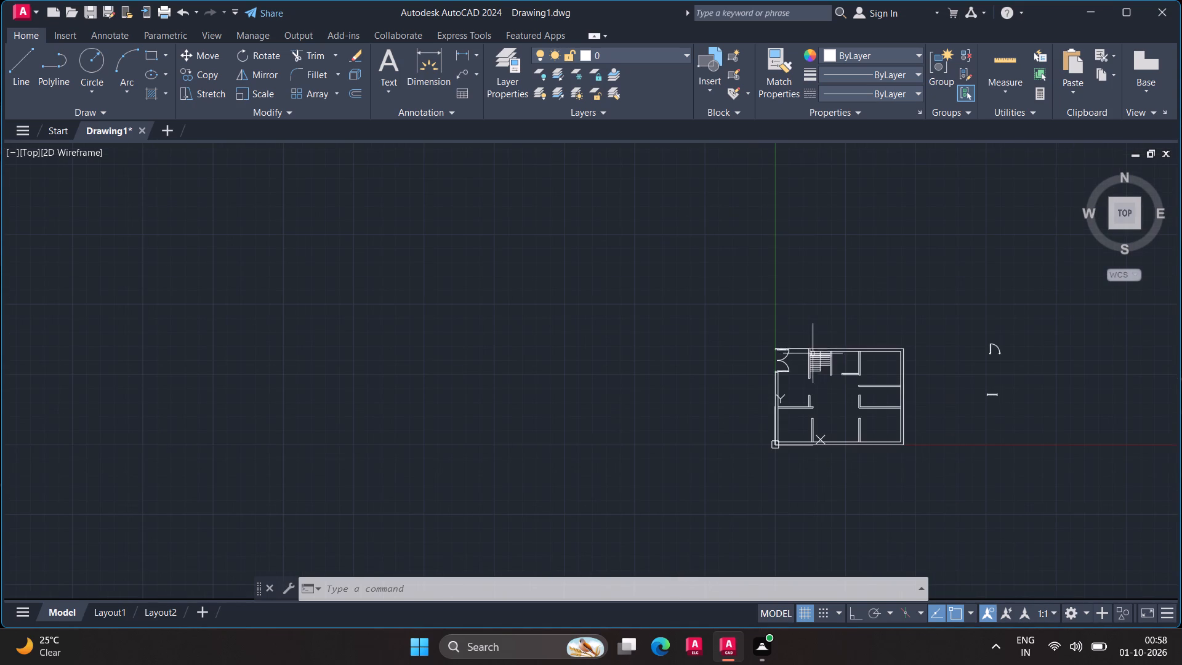
middle_drag(844, 332, 443, 301)
middle_click(435, 300)
middle_click(435, 300)
middle_click(435, 300)
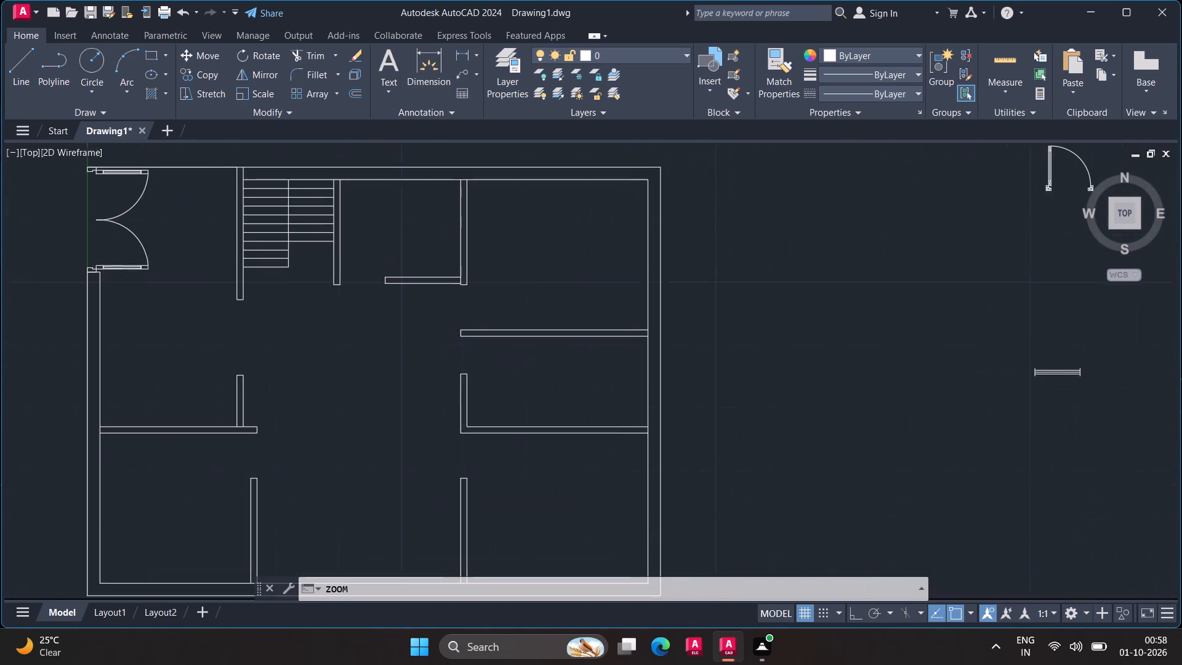
scroll(619, 383, down, 2)
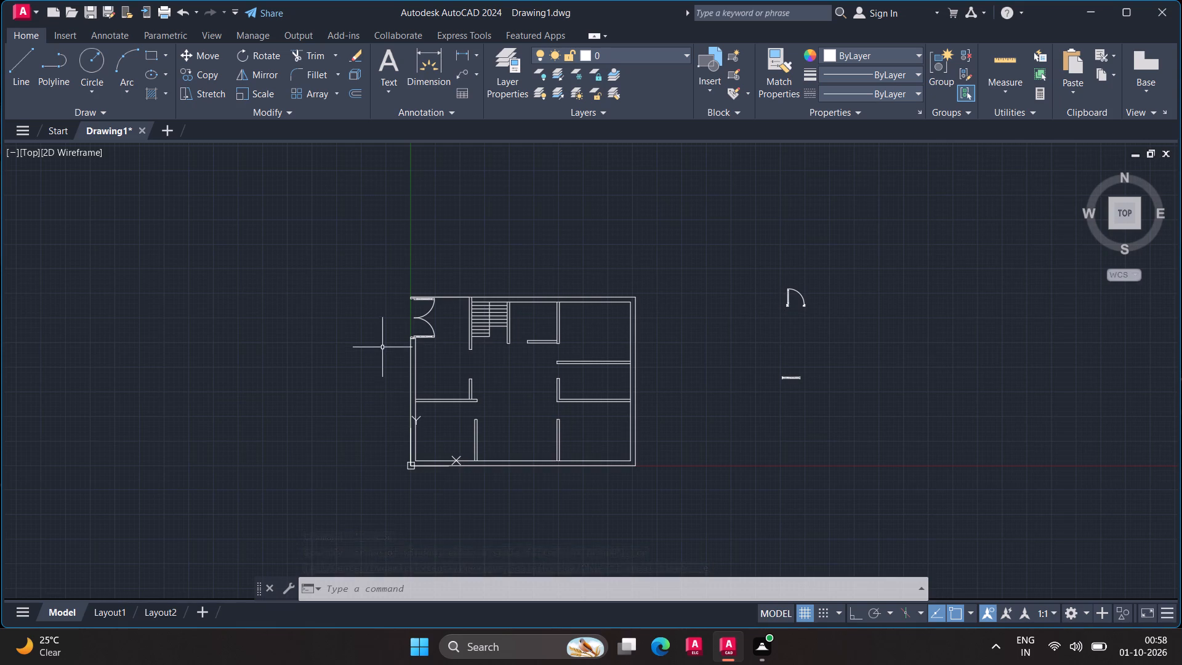
click(416, 316)
text(co)
key(Return)
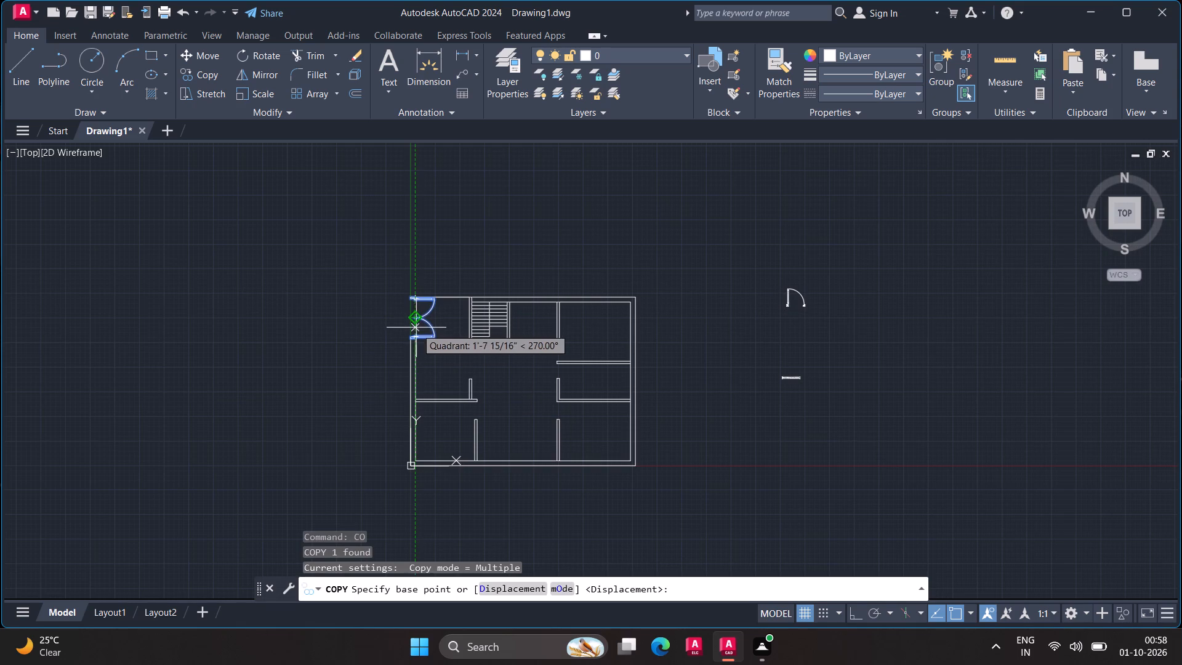
click(417, 315)
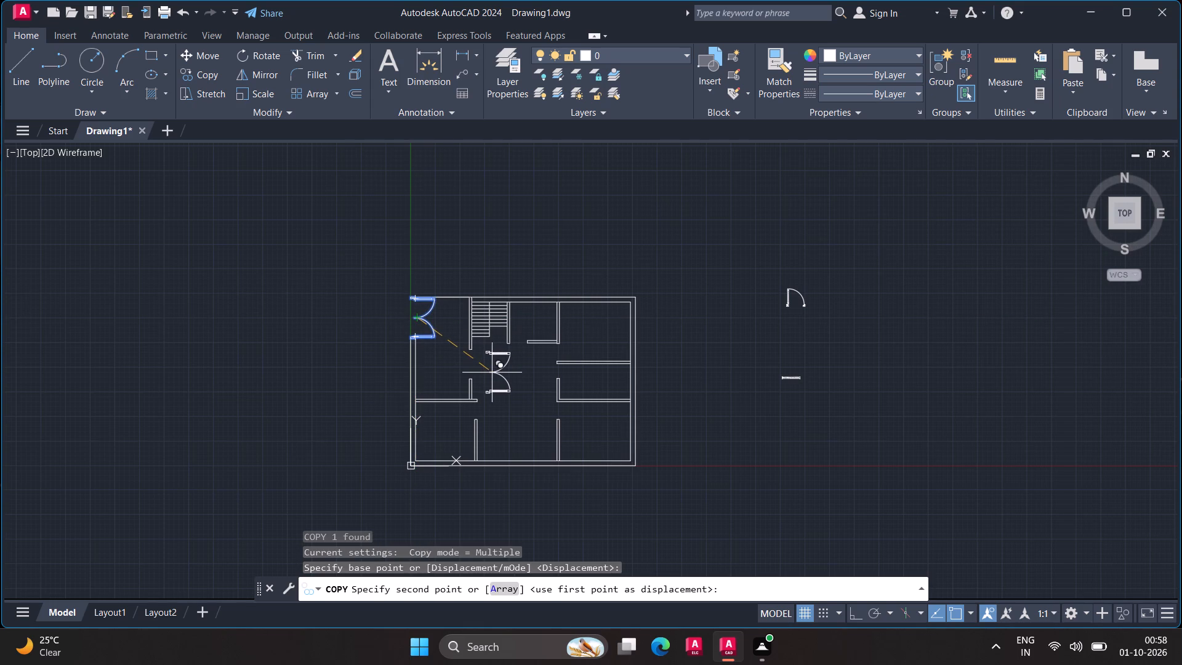
scroll(491, 373, up, 3)
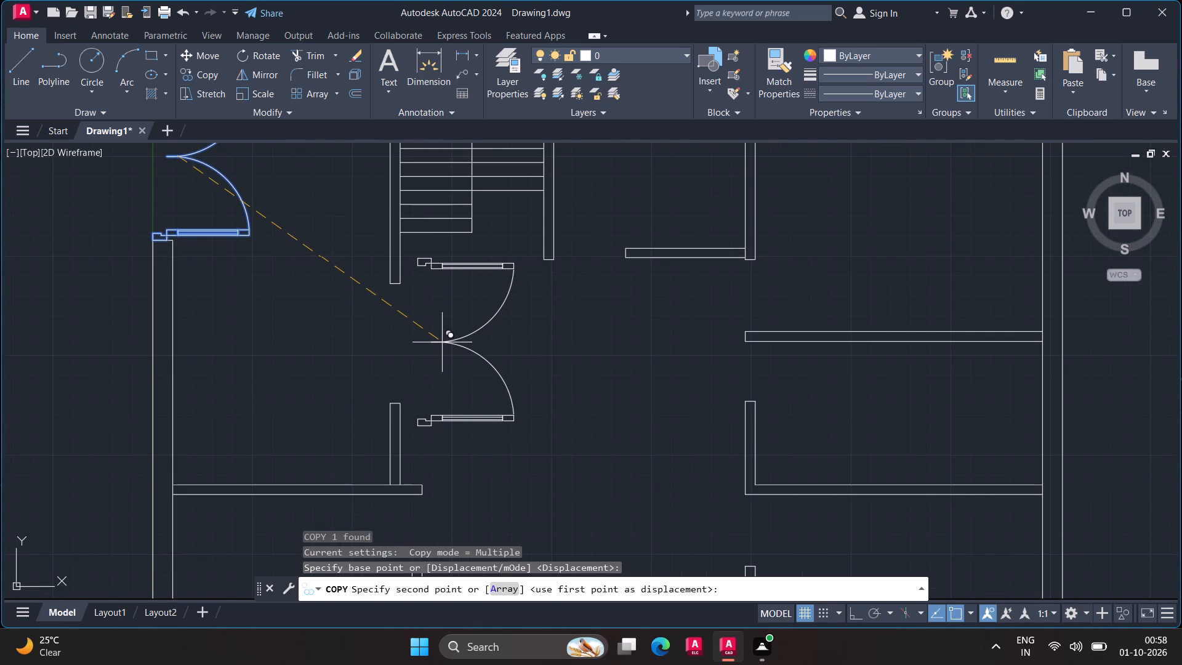
click(442, 342)
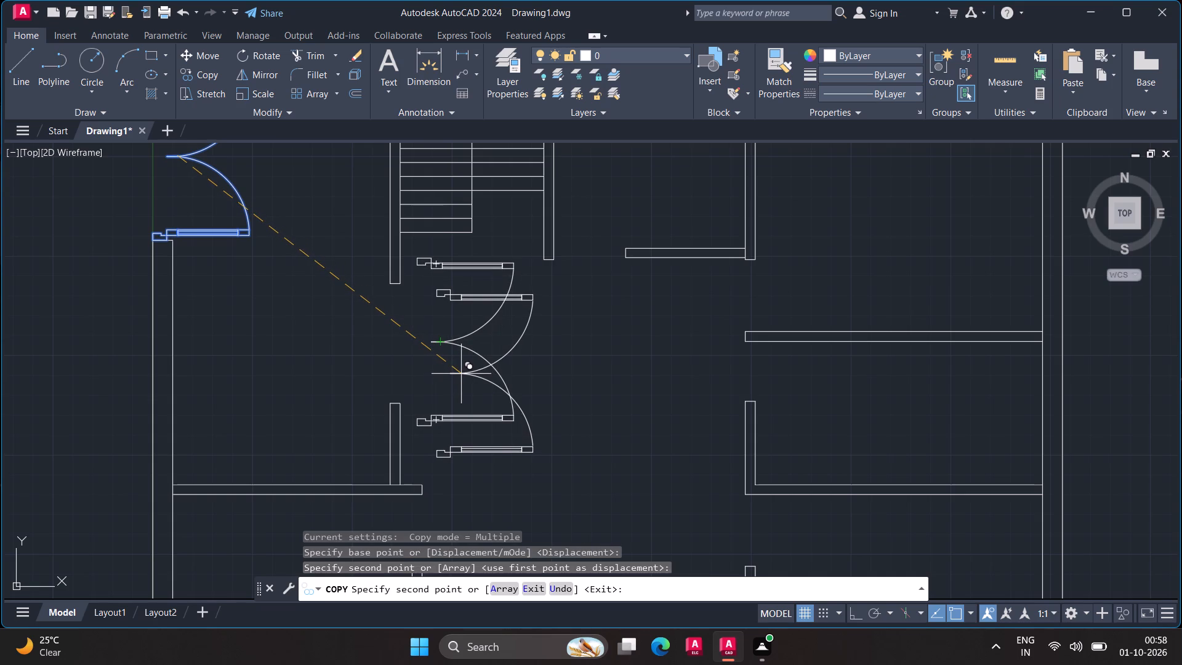
key(Escape)
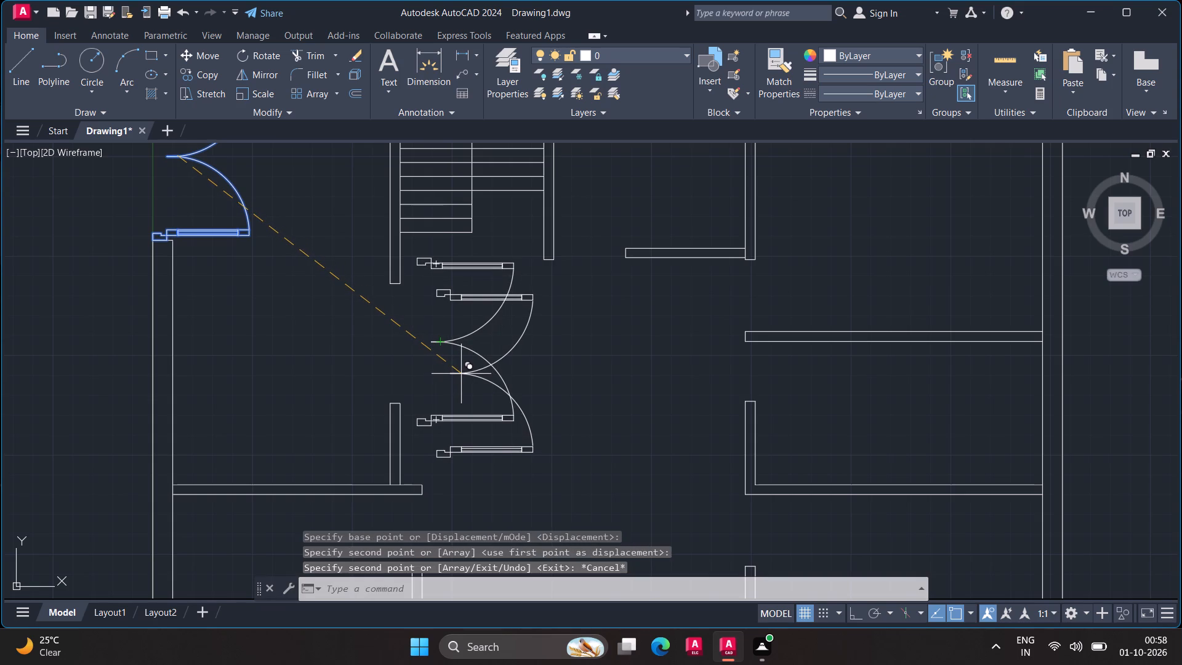
Align the copied double-door block, with scaling, so its left frame corners meet the wall-end left corners of the partition opening below the staircase.
text(ali)
text(gn)
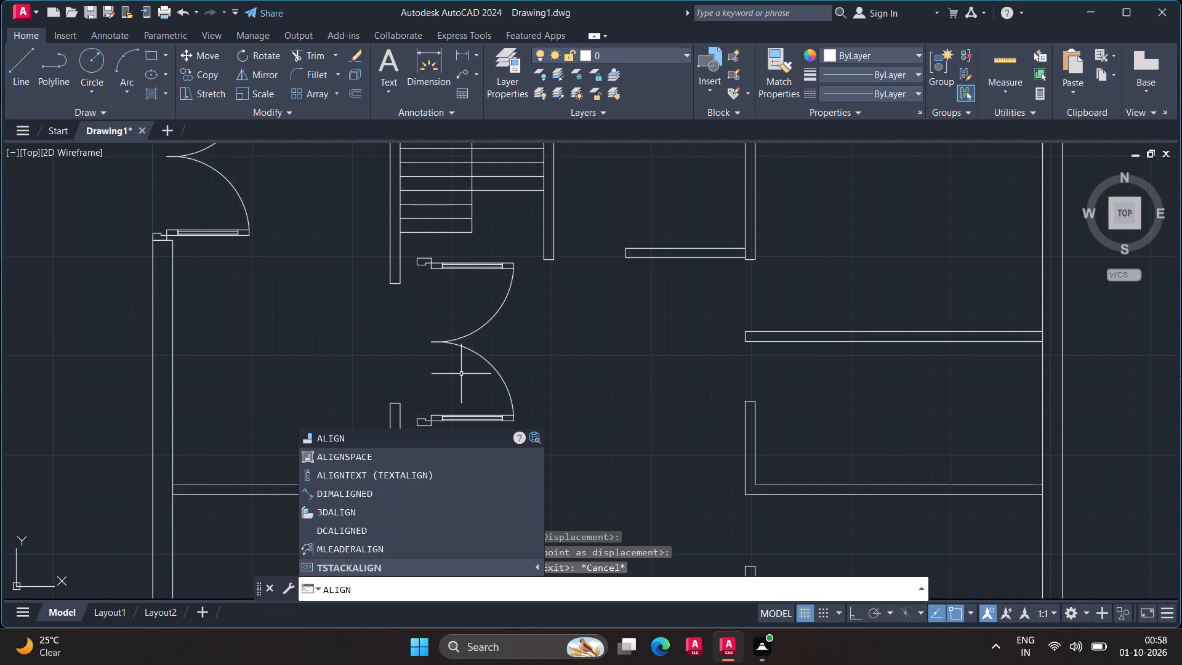
key(Return)
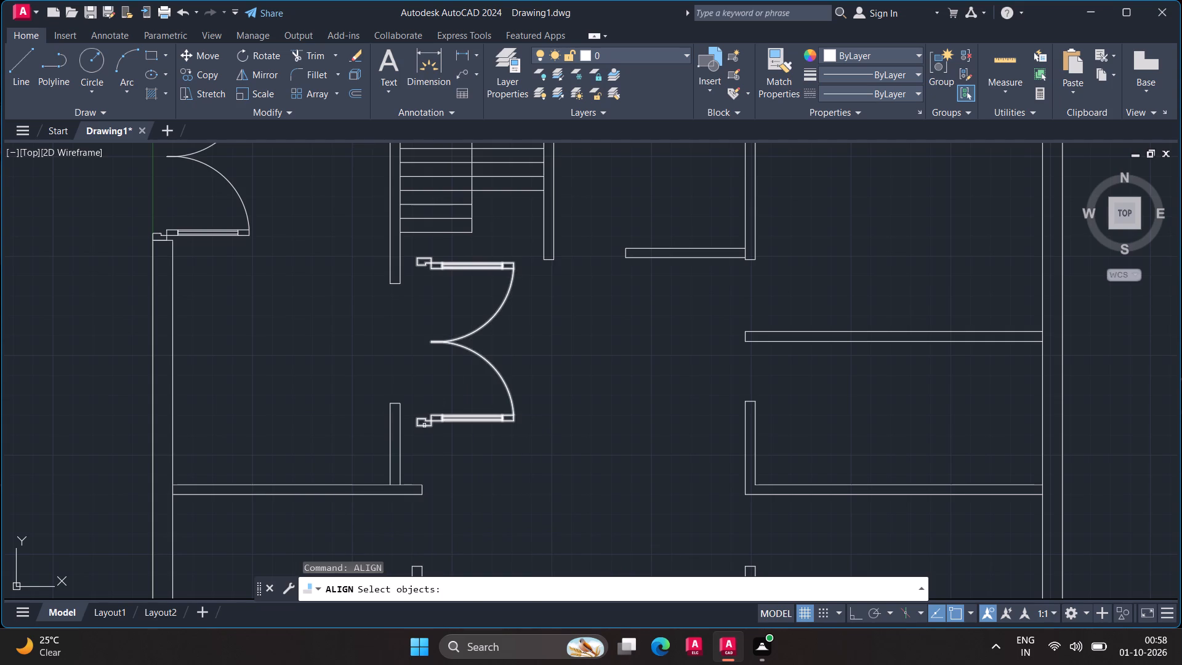
click(424, 426)
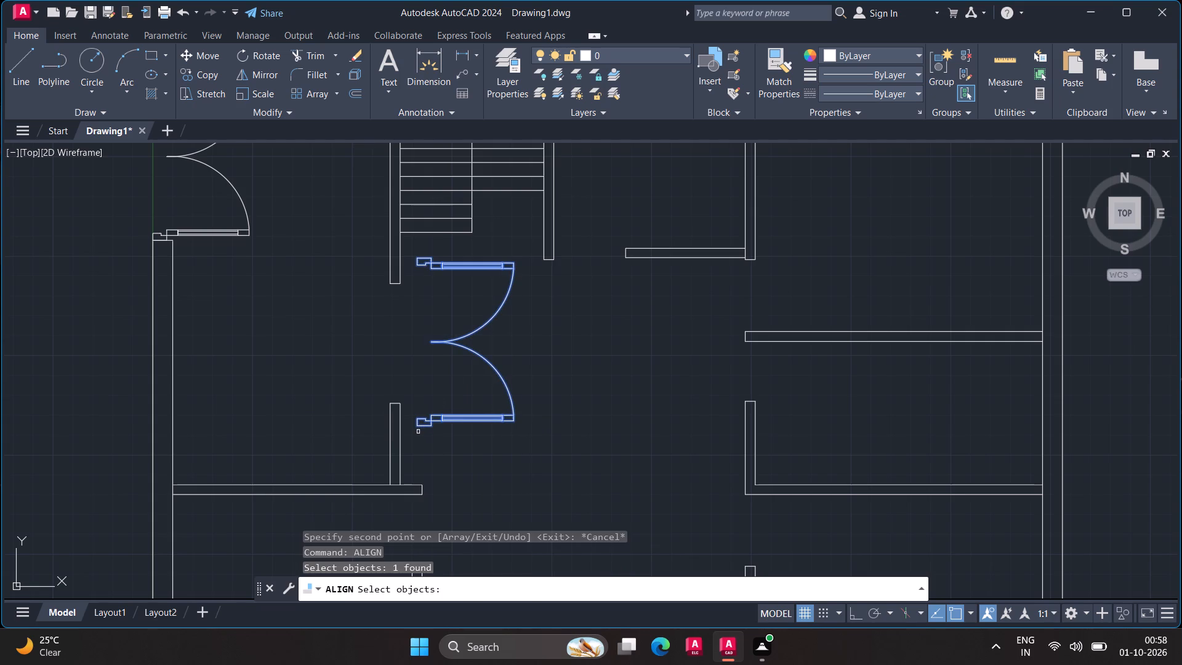
key(Return)
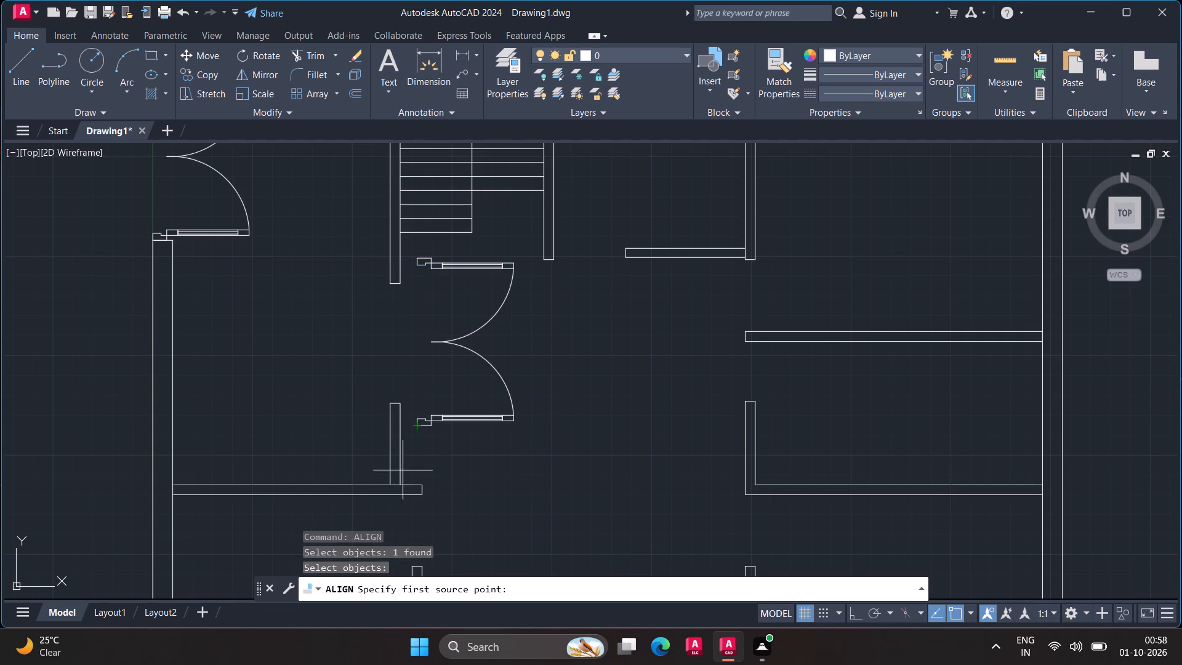
scroll(428, 404, up, 3)
middle_drag(412, 457, 512, 331)
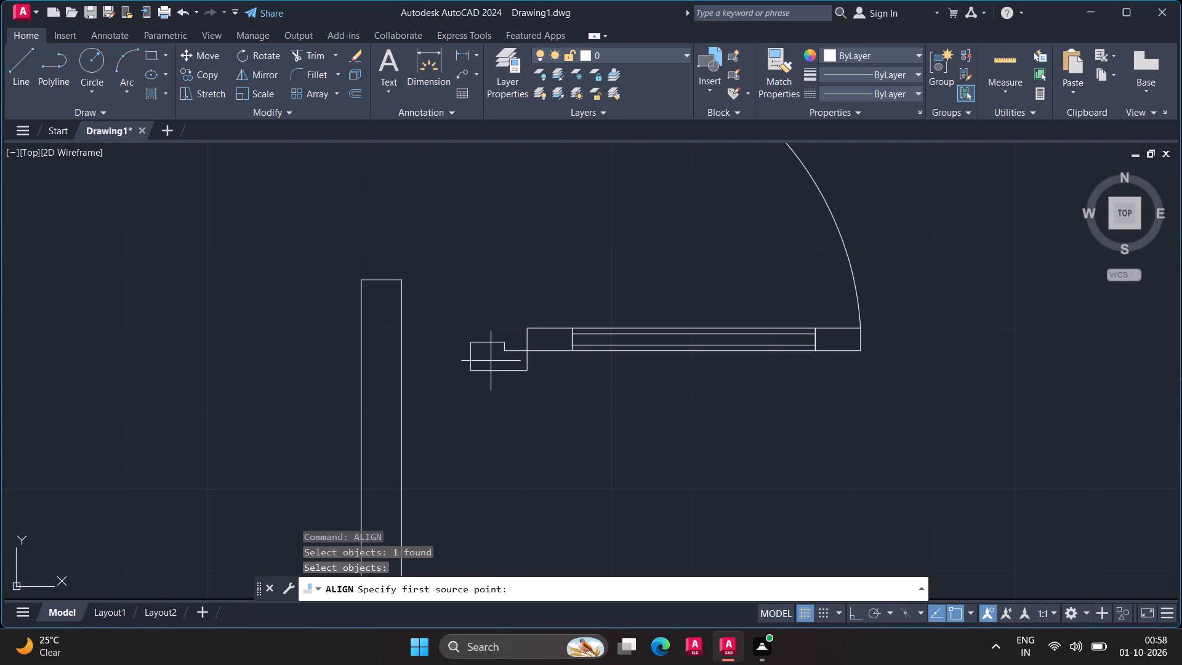
click(467, 371)
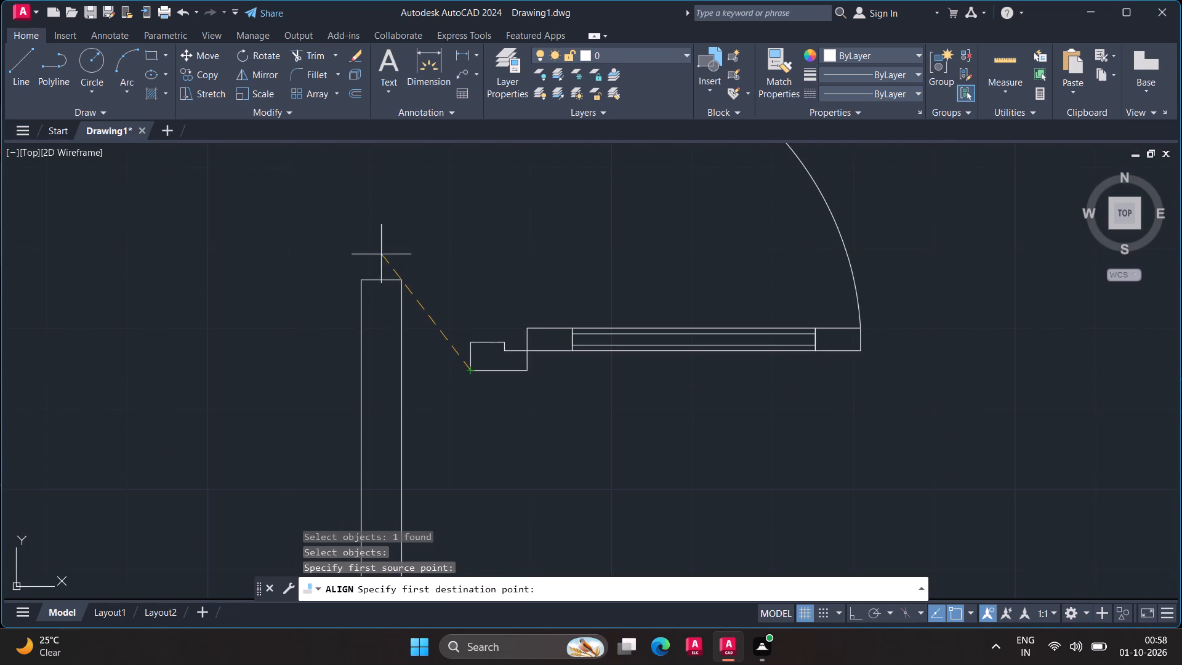
click(362, 280)
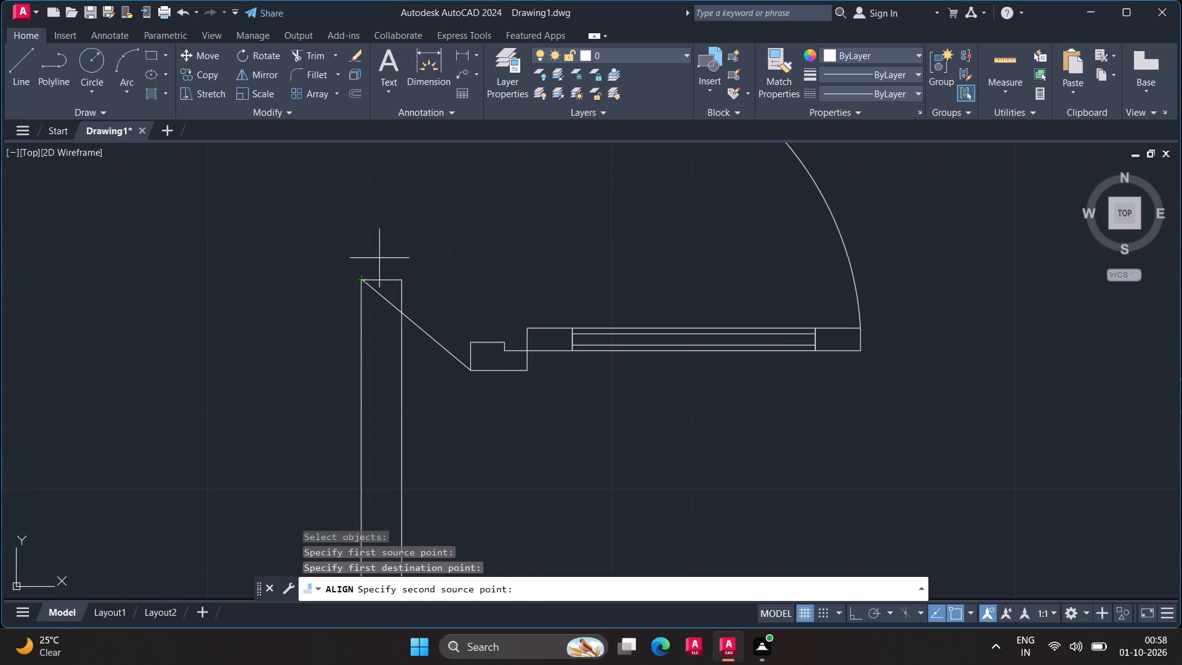
scroll(385, 254, down, 4)
middle_drag(395, 241, 431, 385)
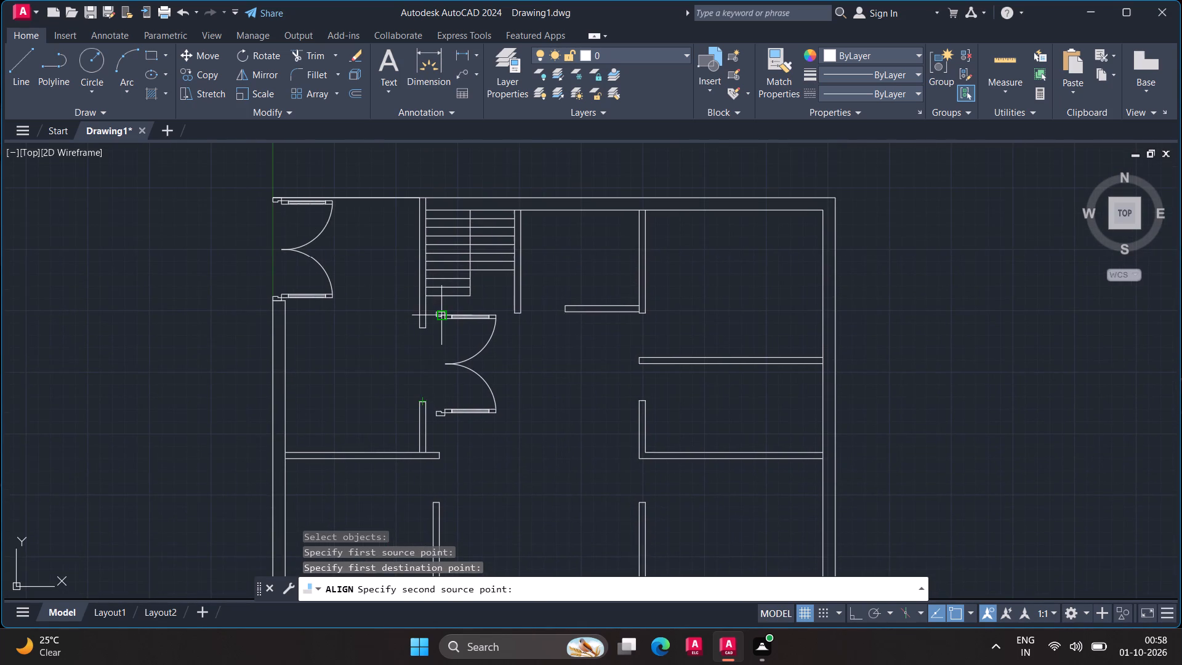
scroll(442, 314, up, 4)
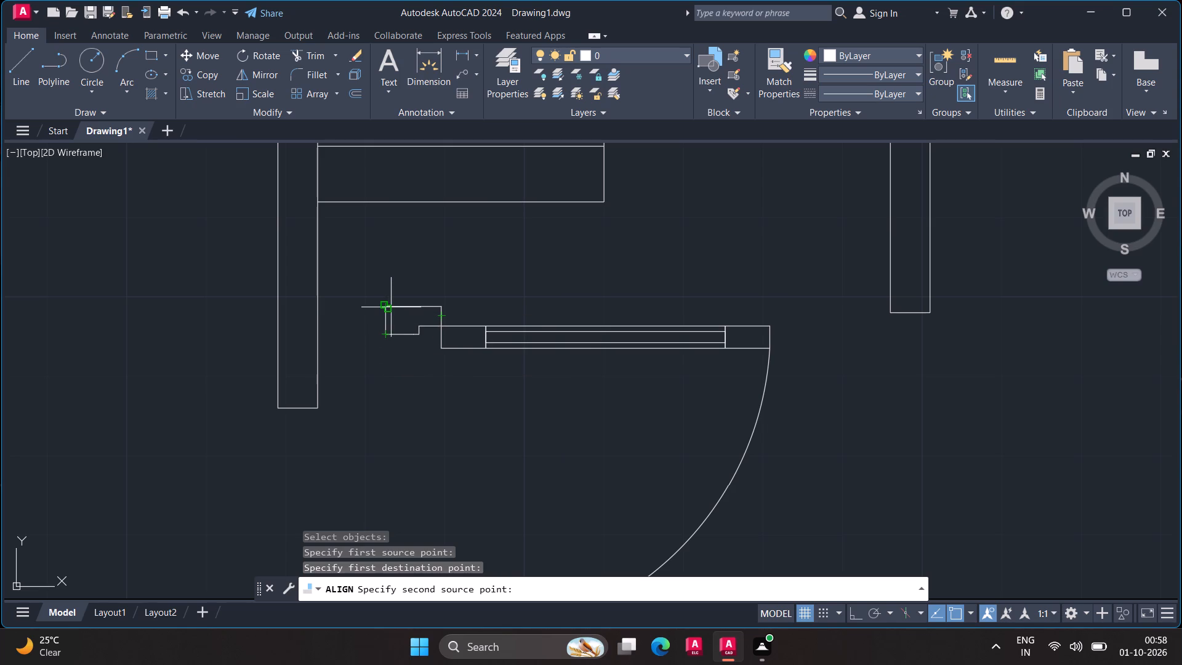
click(384, 307)
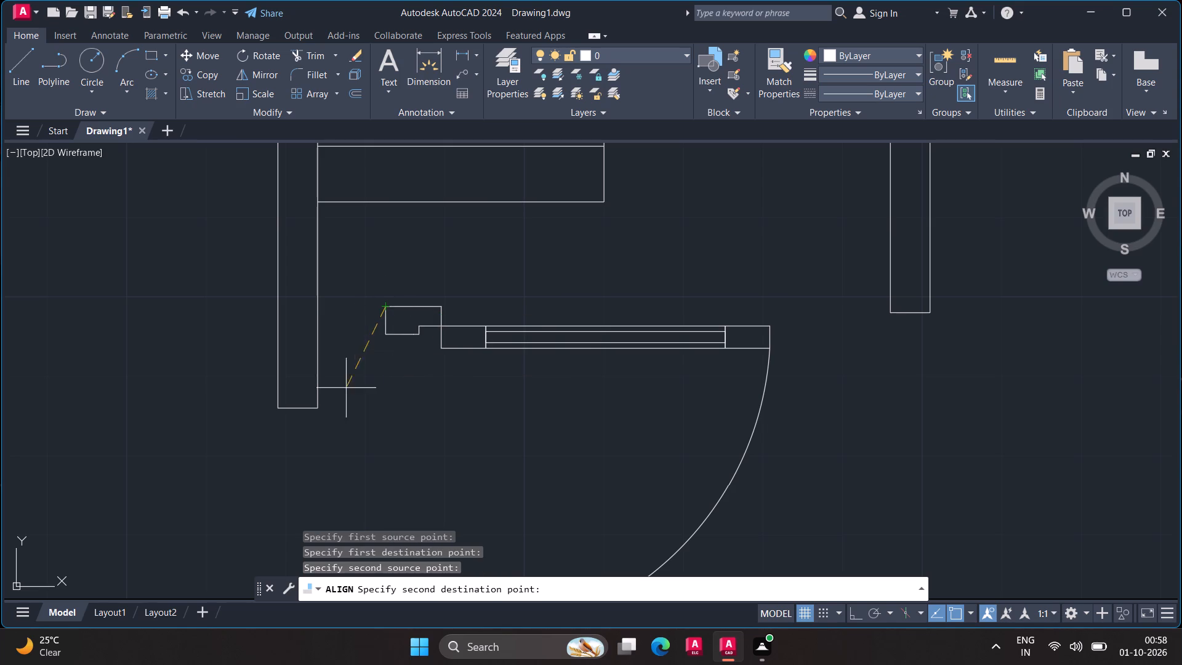
click(278, 408)
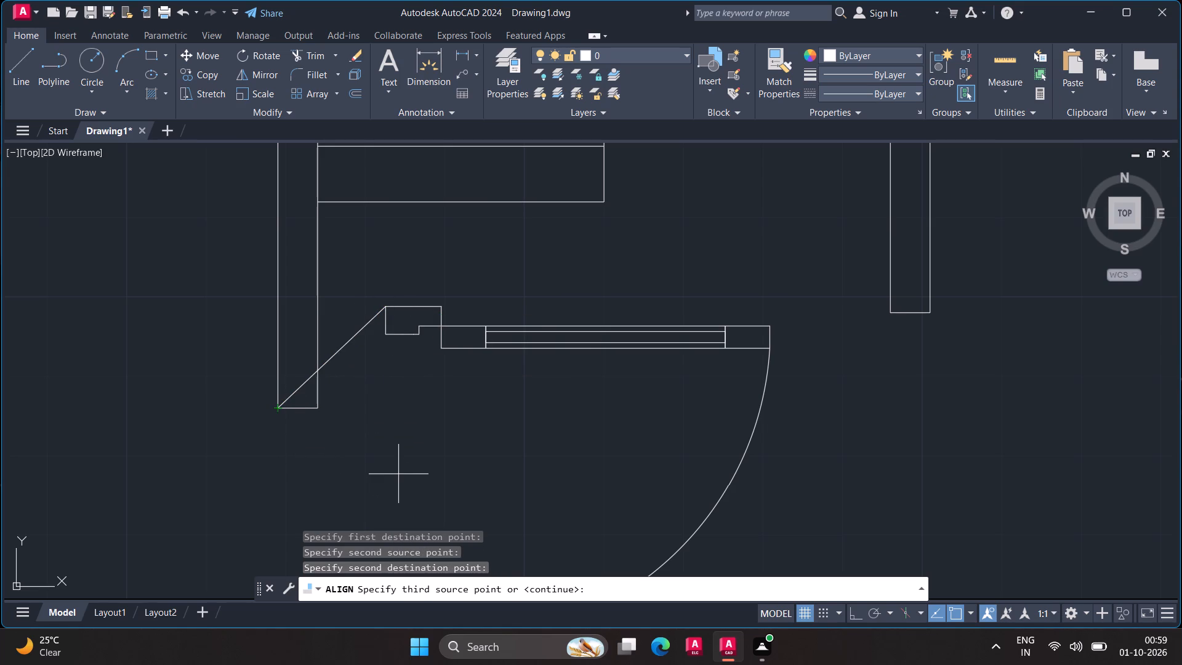
key(Return)
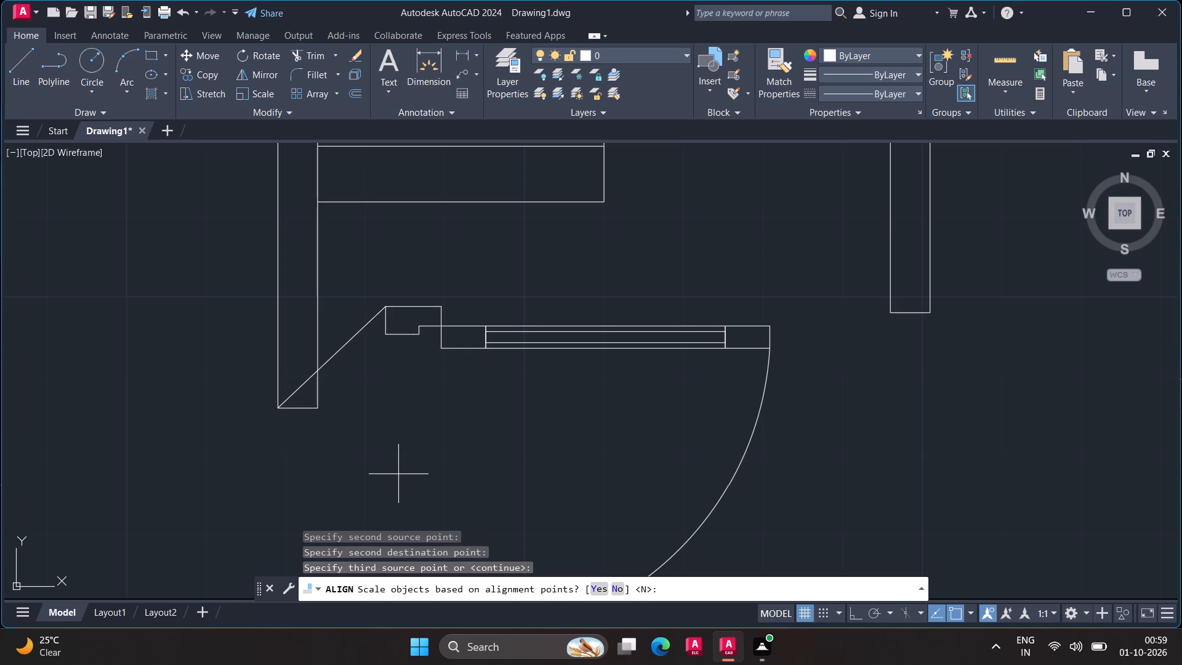
click(596, 592)
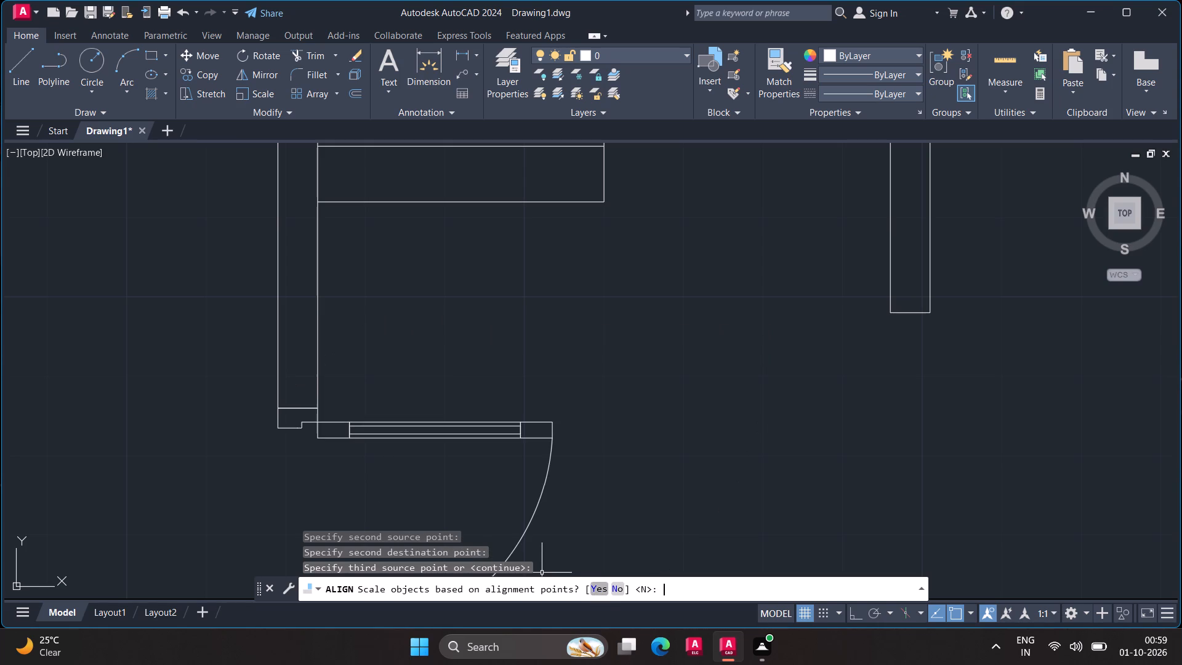
Copy the single-door block beside the plan three times, spacing the copies diagonally between the original and the plan.
scroll(623, 480, down, 2)
middle_drag(660, 407, 694, 329)
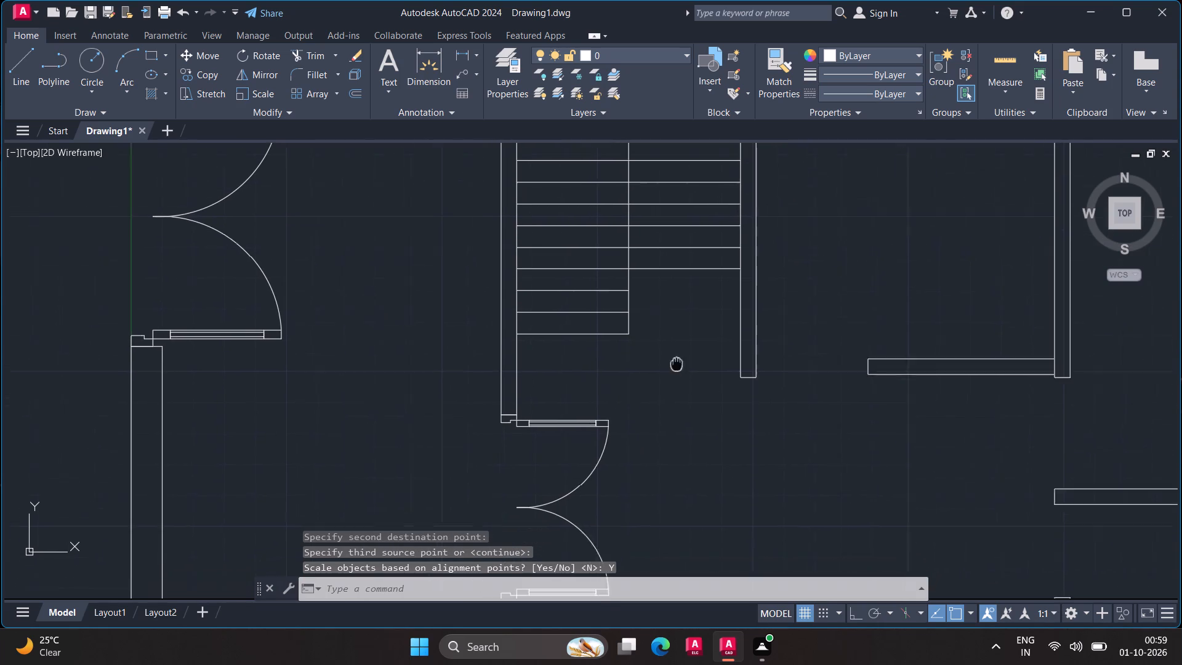
middle_drag(694, 329, 749, 236)
middle_click(749, 236)
scroll(755, 316, down, 1)
middle_drag(755, 316, 681, 347)
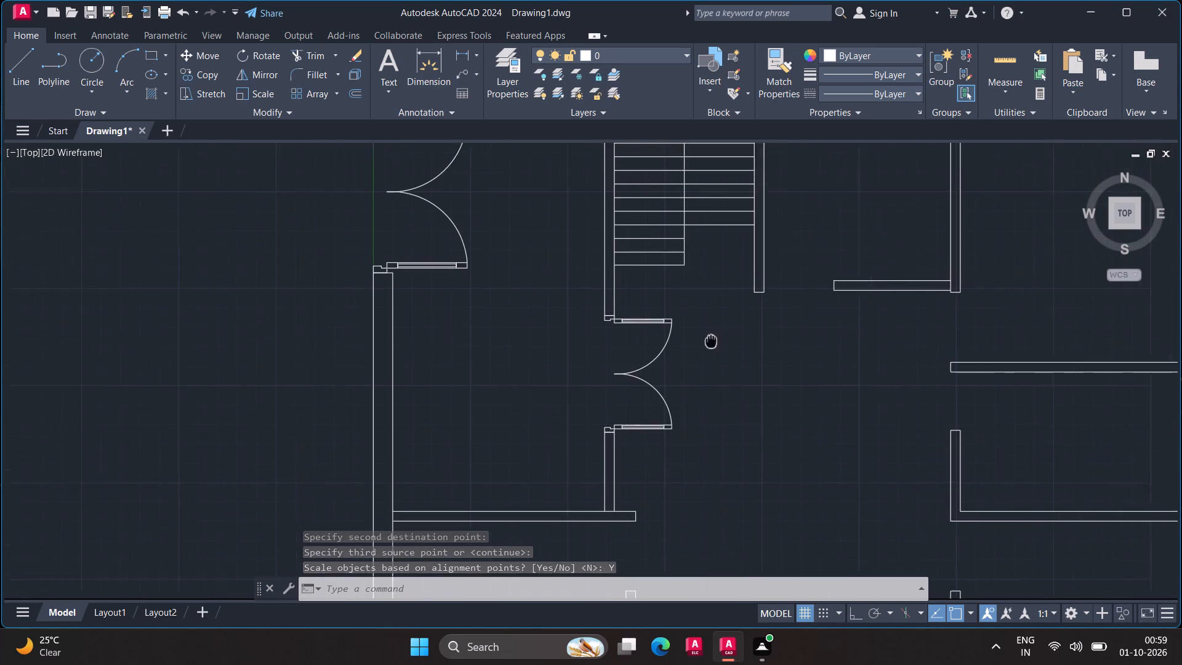
middle_drag(681, 347, 601, 355)
scroll(601, 355, down, 2)
middle_drag(606, 357, 345, 363)
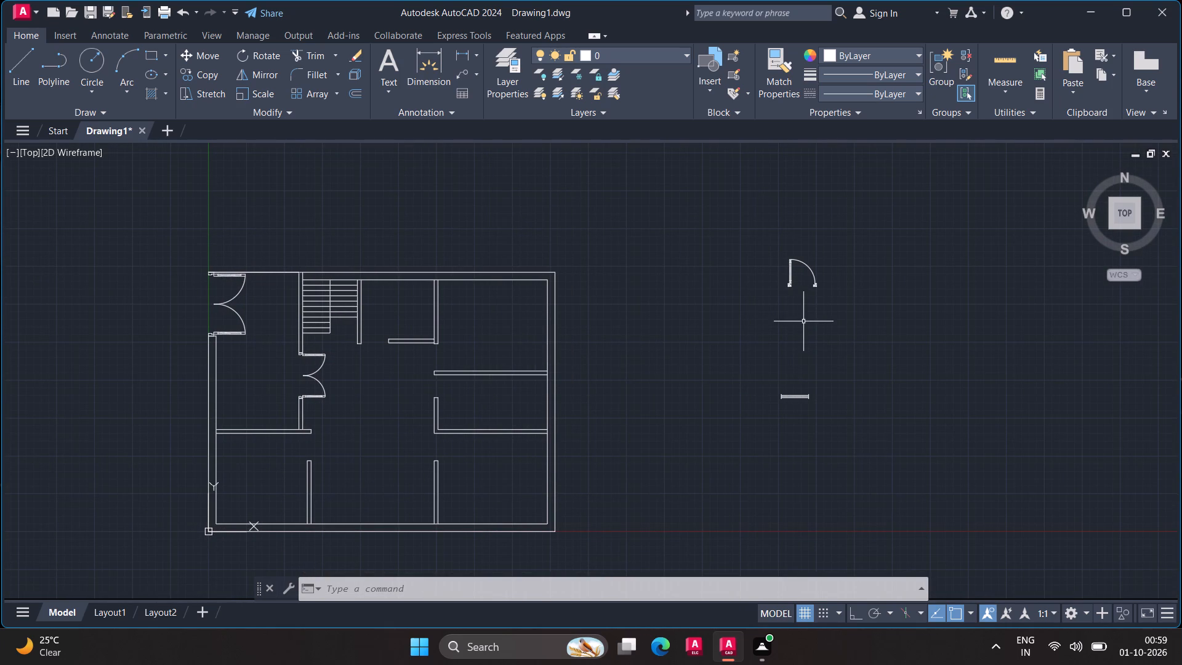
click(790, 277)
text(co)
key(Return)
click(790, 280)
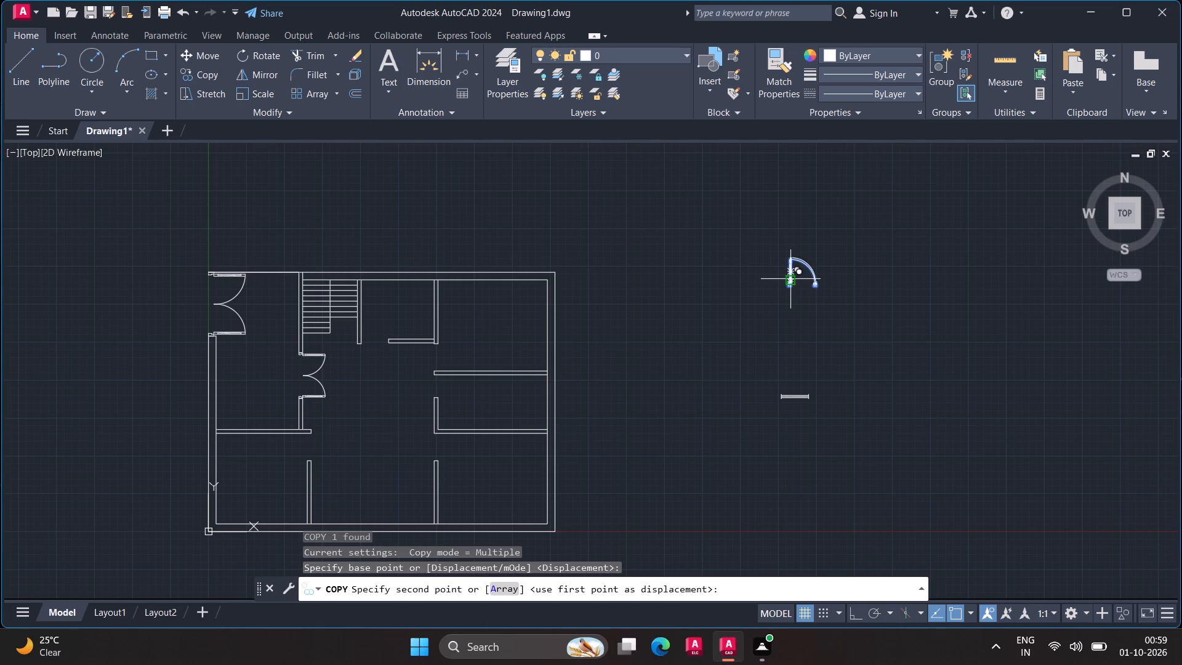
click(741, 306)
click(709, 331)
click(678, 376)
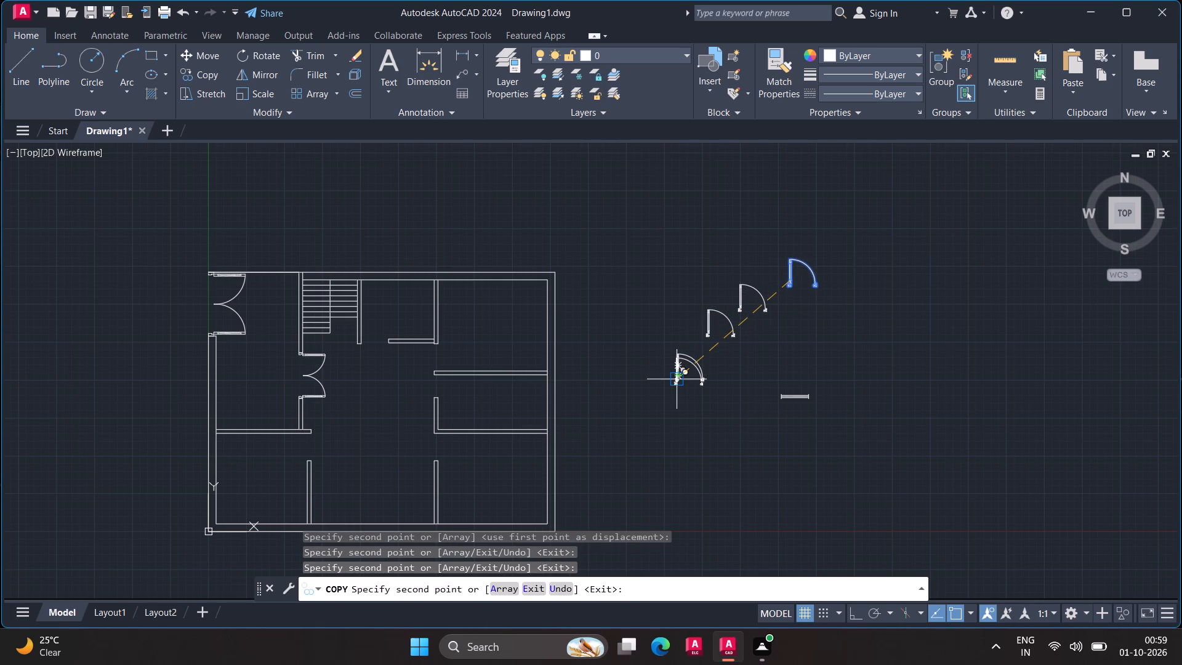
key(Escape)
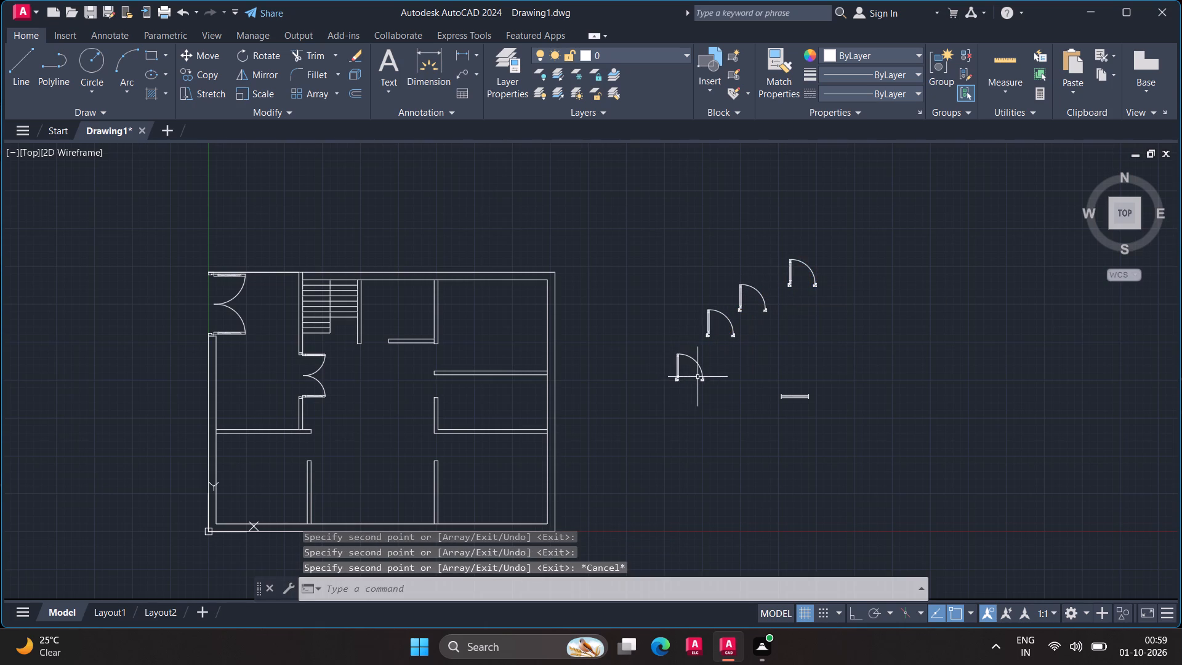
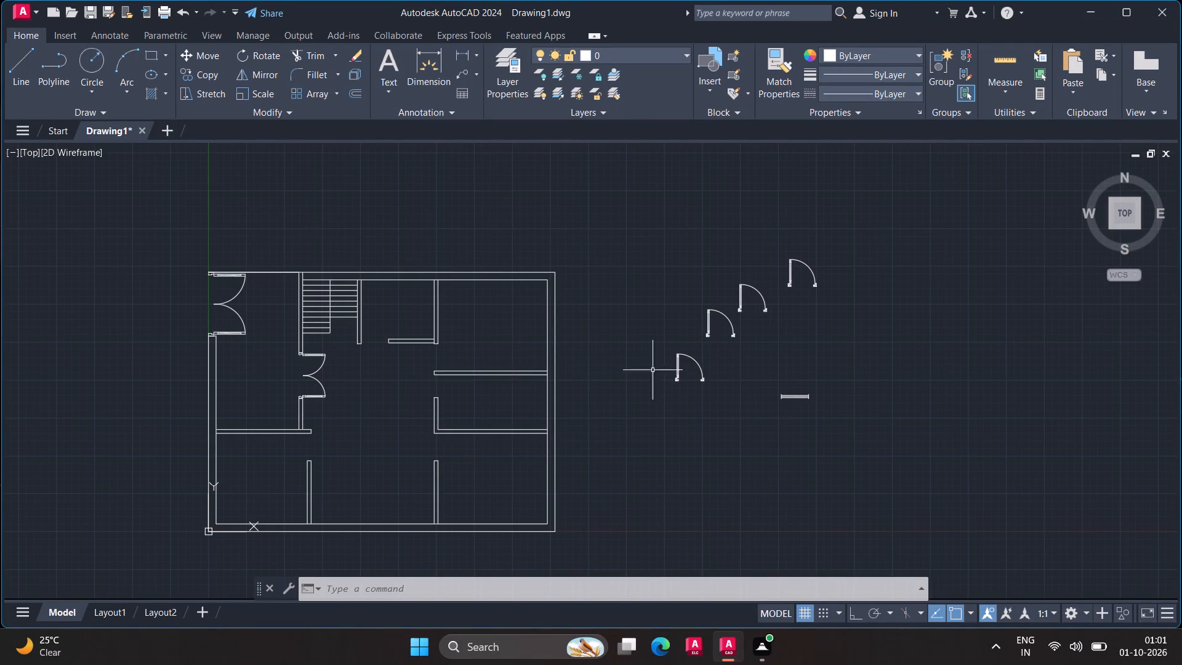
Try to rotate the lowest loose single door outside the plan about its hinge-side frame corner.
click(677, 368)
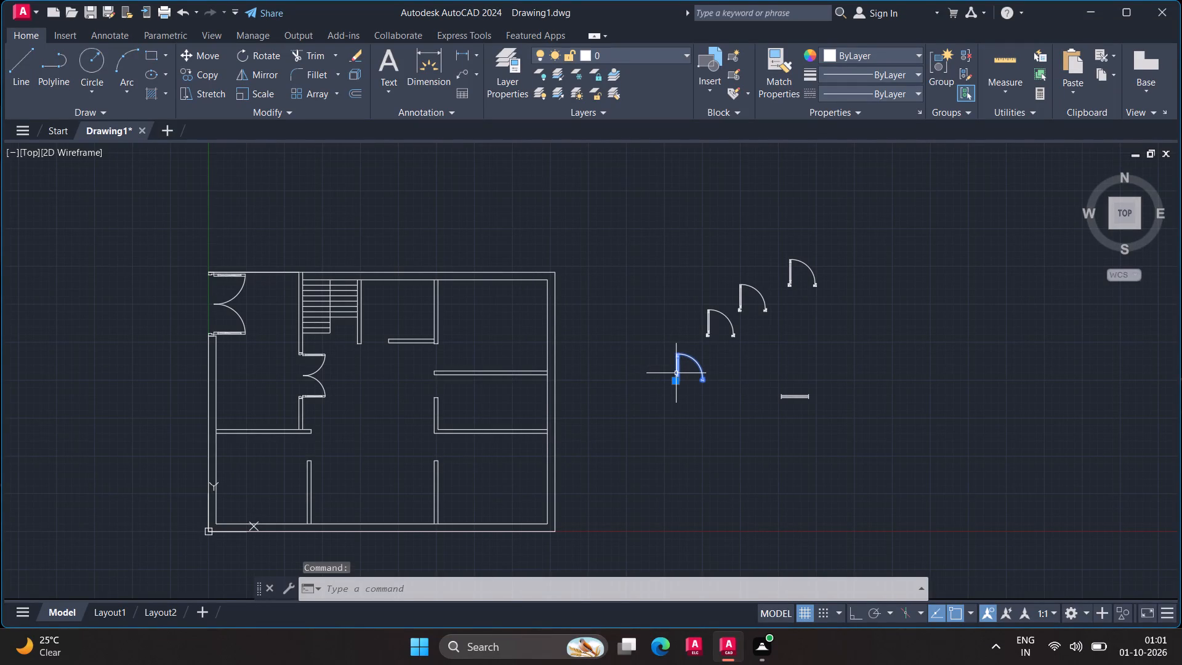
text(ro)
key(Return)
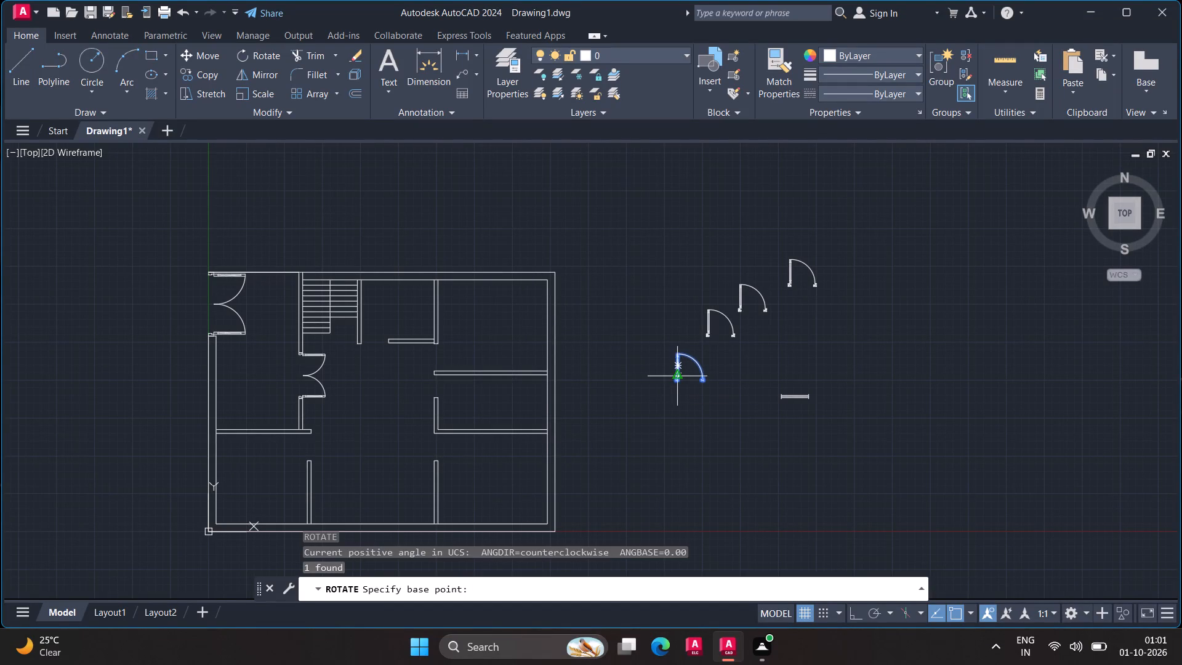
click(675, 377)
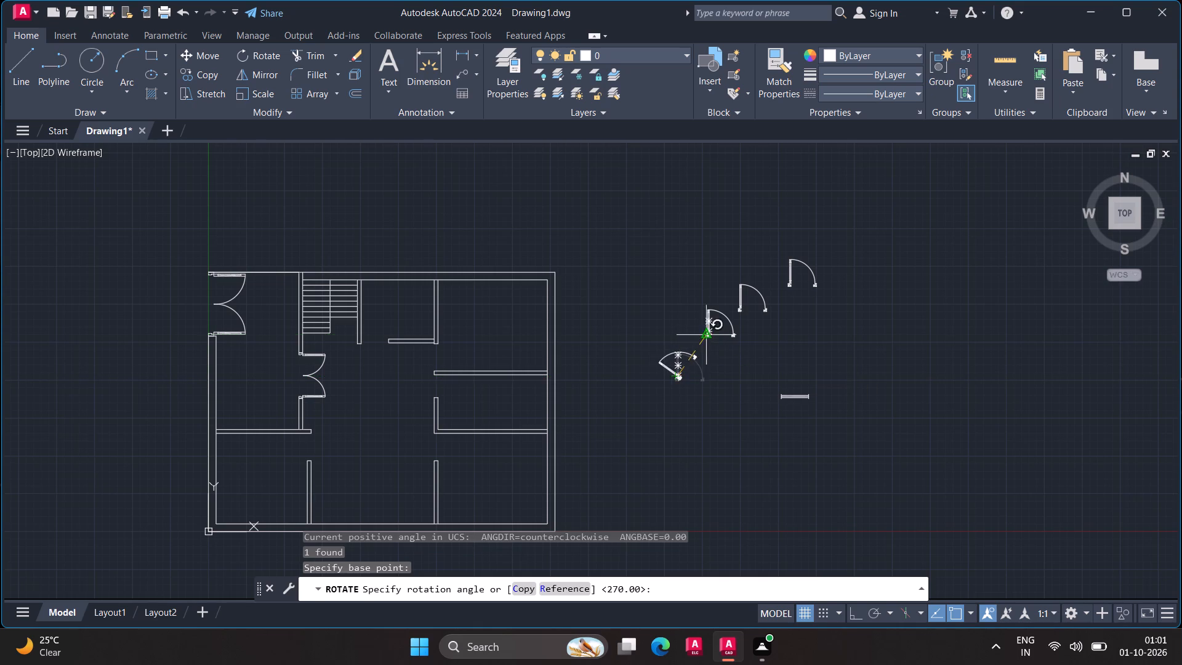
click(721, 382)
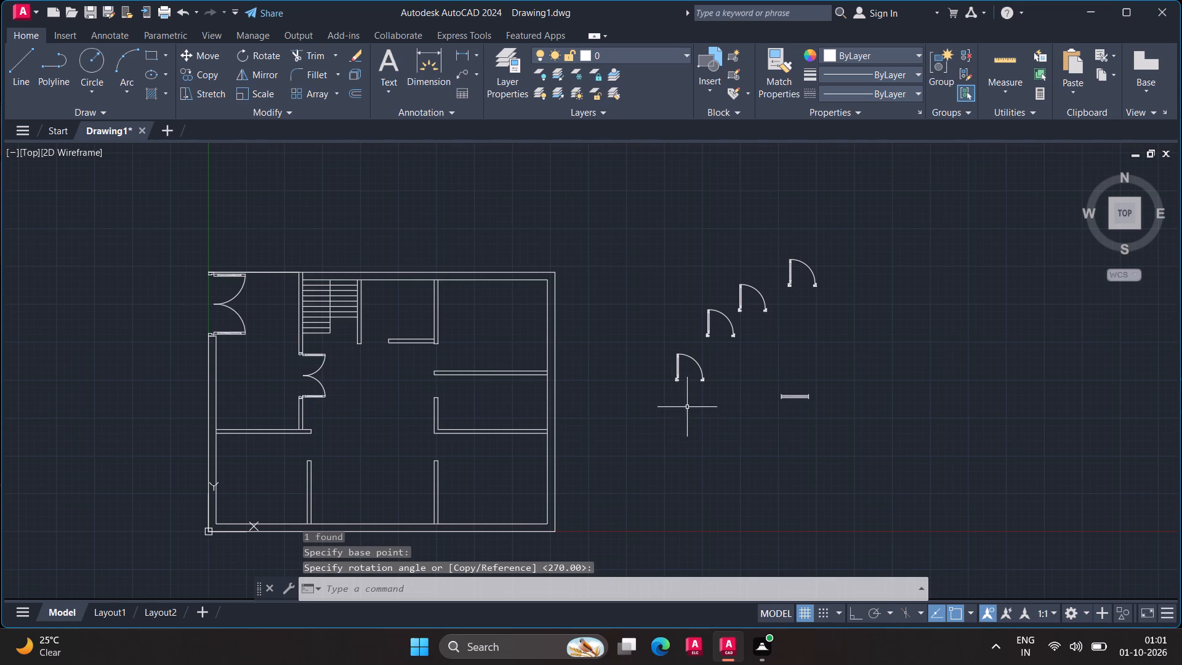
Move the lowest loose single door by its hinge-side frame corner onto the stair wall beside the small room's opening.
click(677, 380)
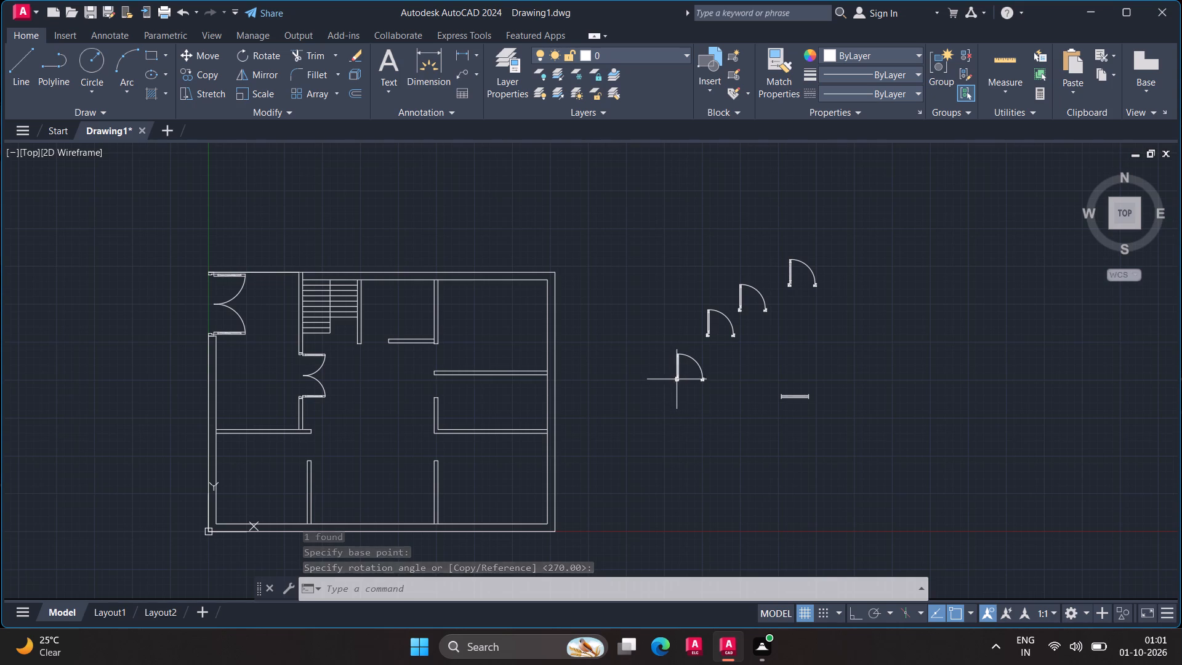
text(mo)
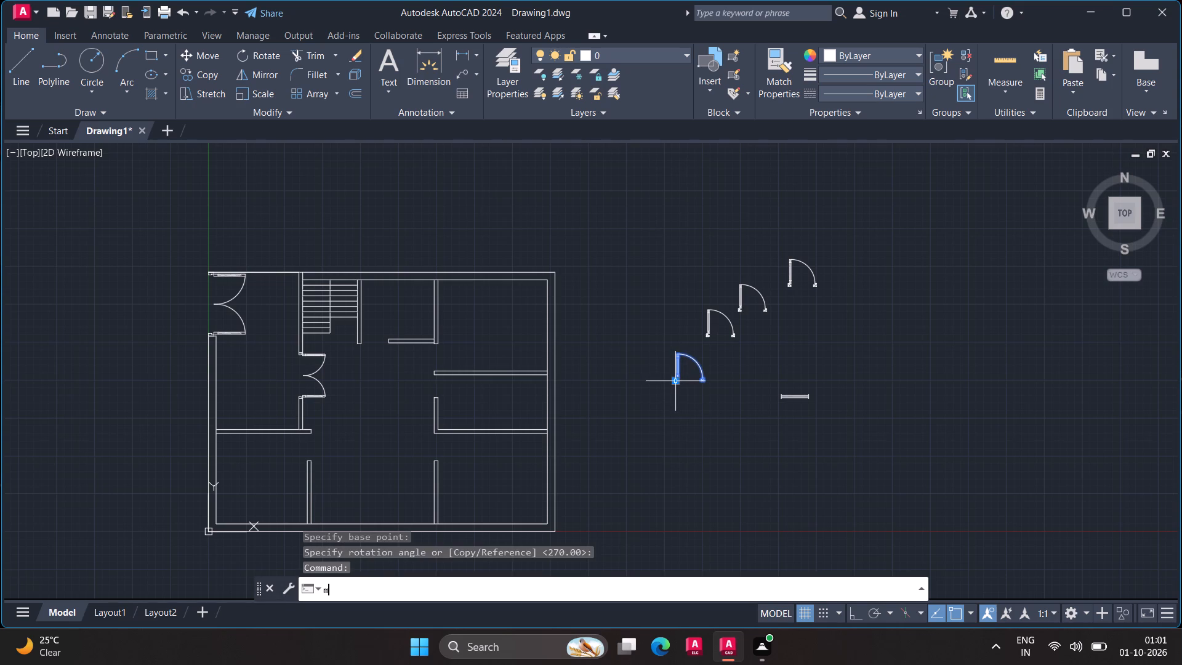
key(v)
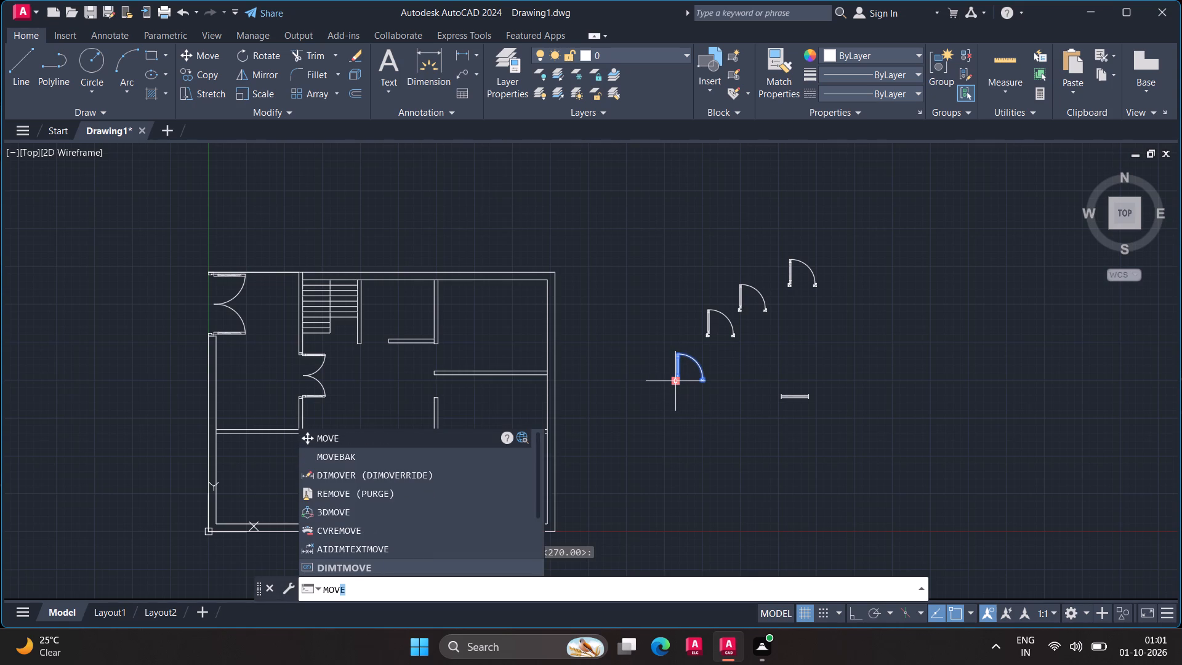
key(Return)
click(677, 381)
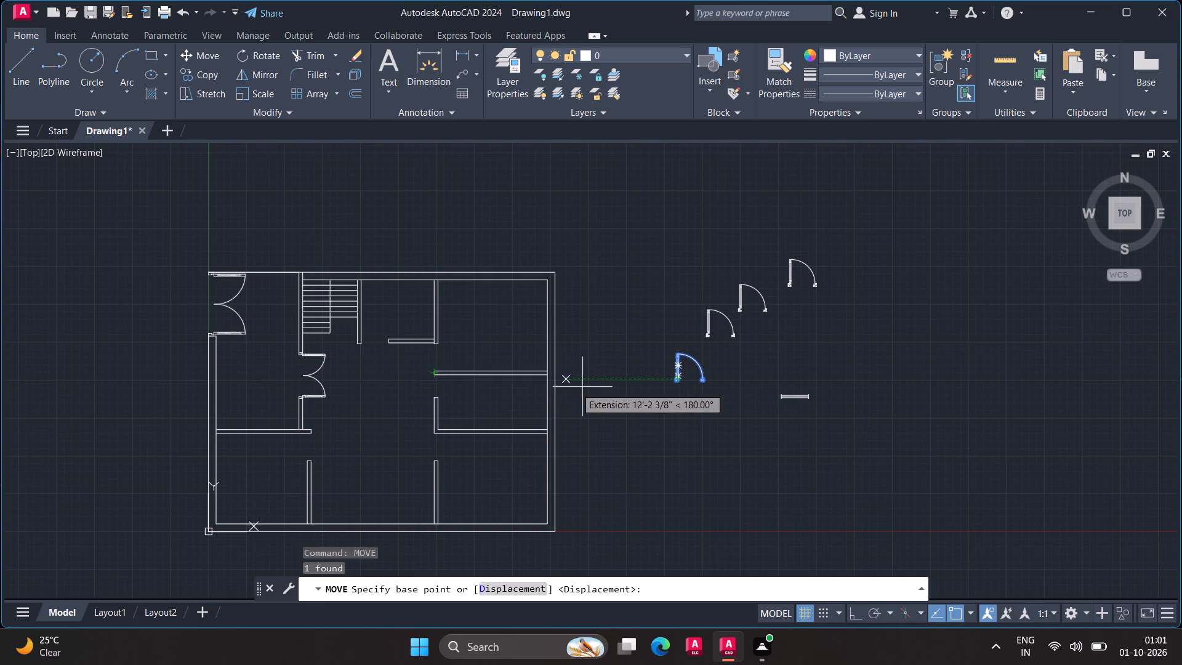
click(672, 385)
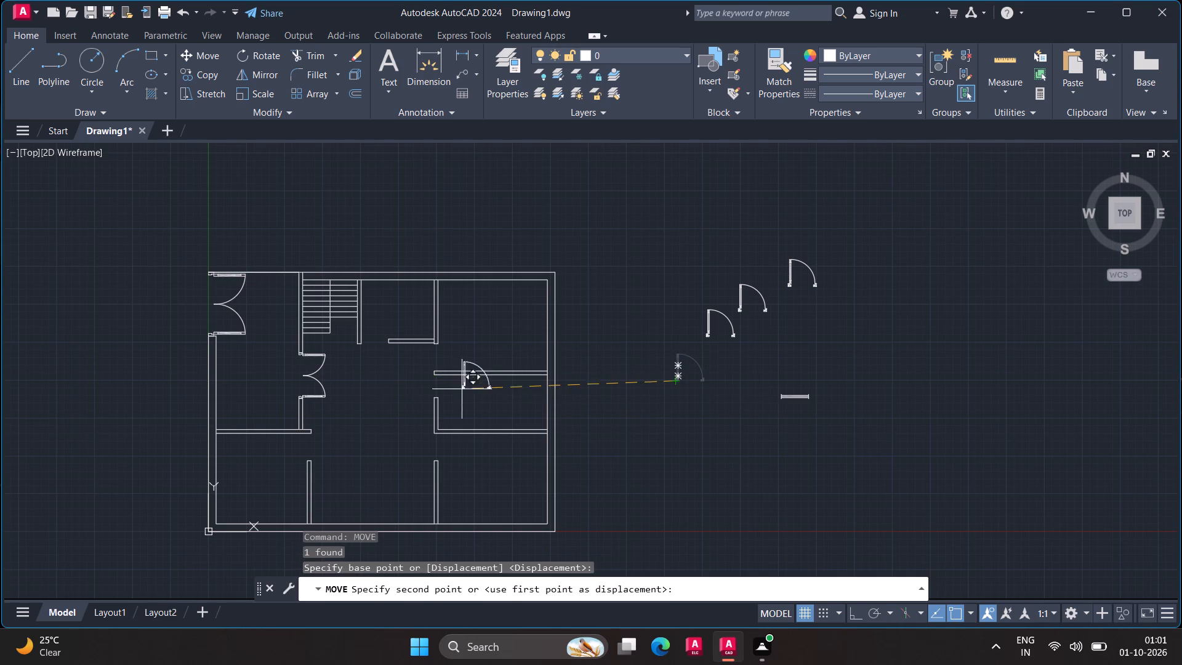
scroll(408, 393, up, 2)
middle_drag(401, 389, 552, 422)
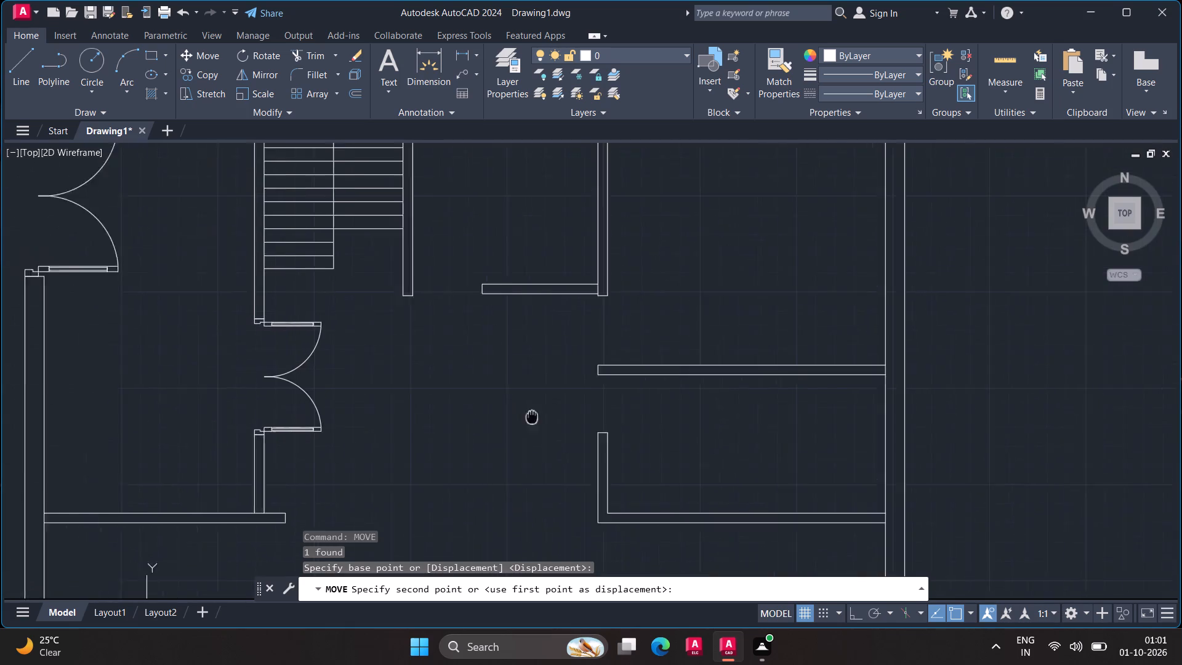
middle_drag(552, 422, 571, 426)
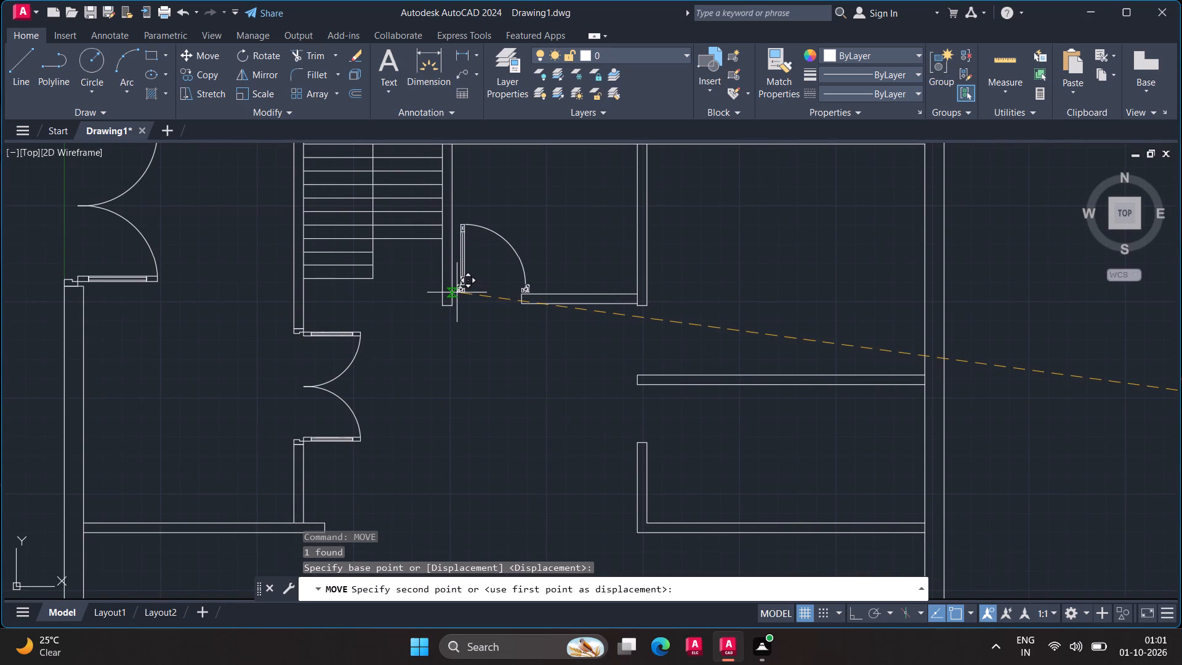
click(452, 292)
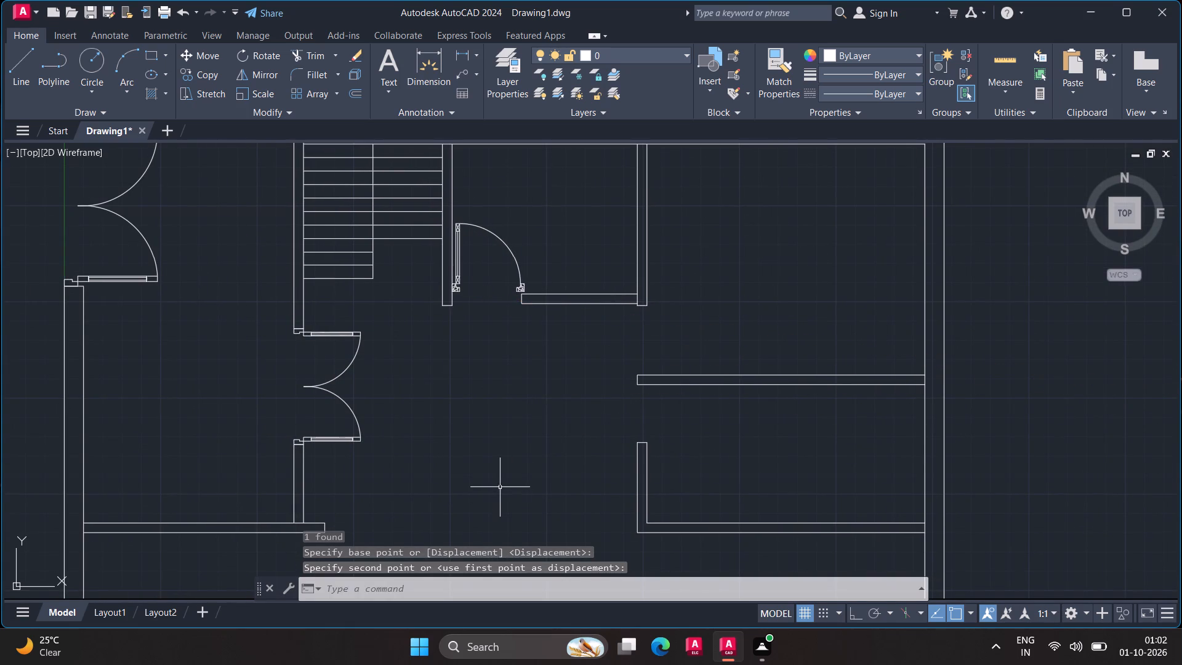
Shift the placed door by its insertion point away from the stair wall, into the small room and clear of the opening.
scroll(477, 421, up, 2)
middle_drag(481, 408, 593, 602)
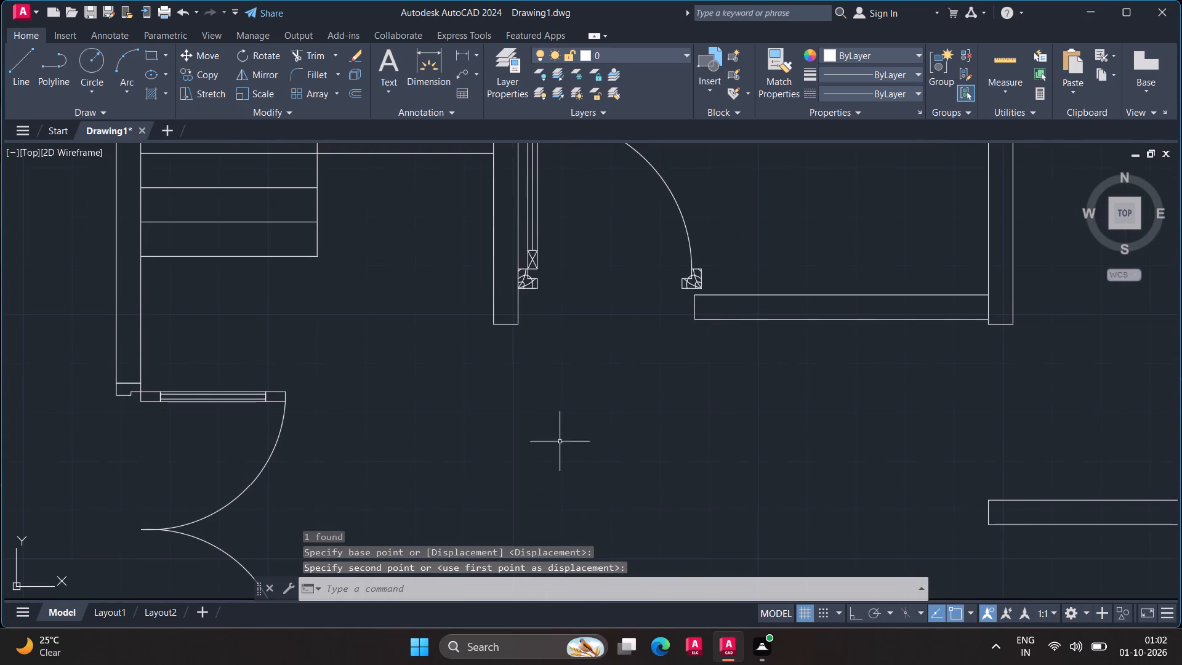
middle_drag(553, 395, 593, 493)
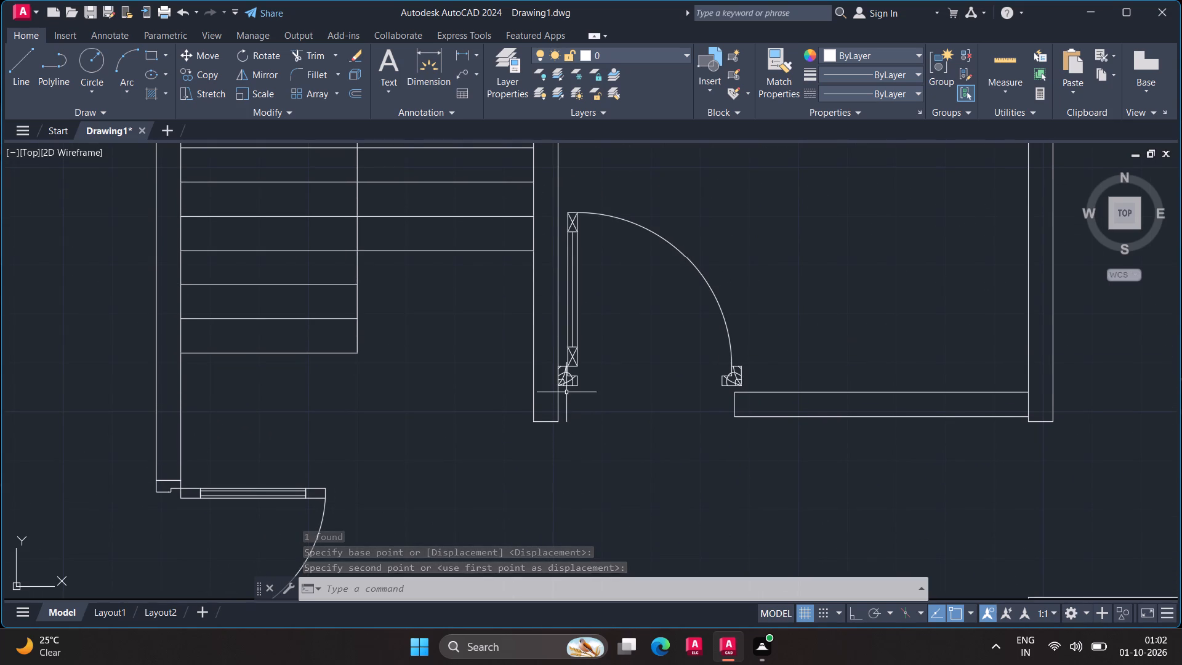
click(566, 384)
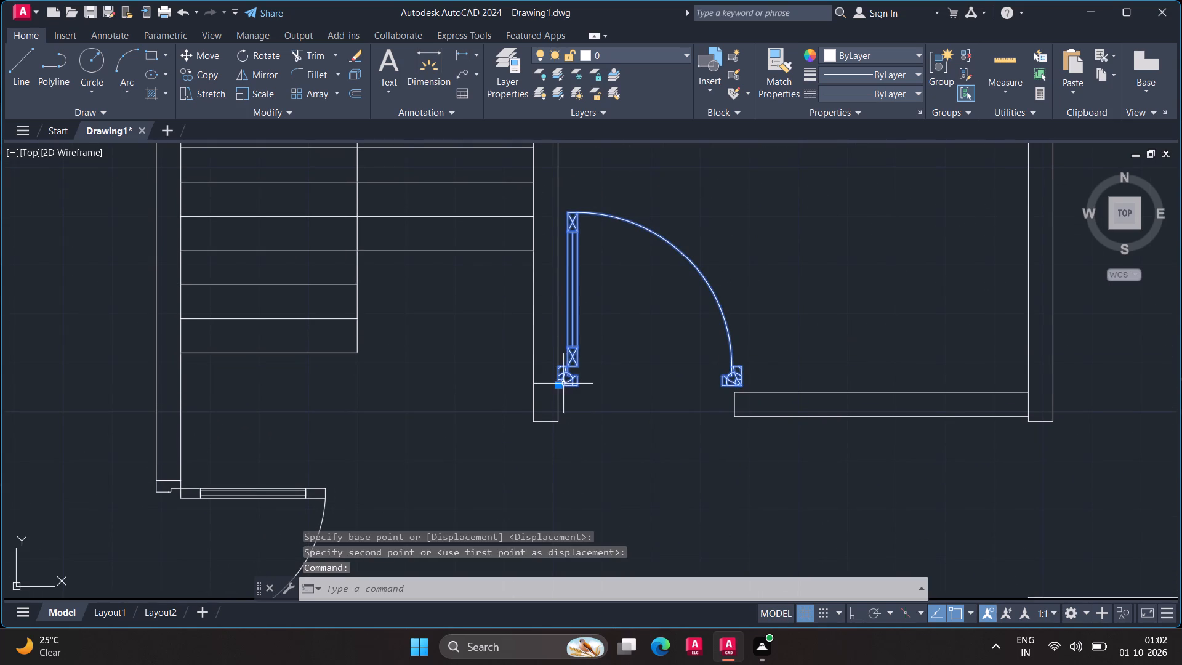
drag(560, 384, 595, 352)
click(595, 352)
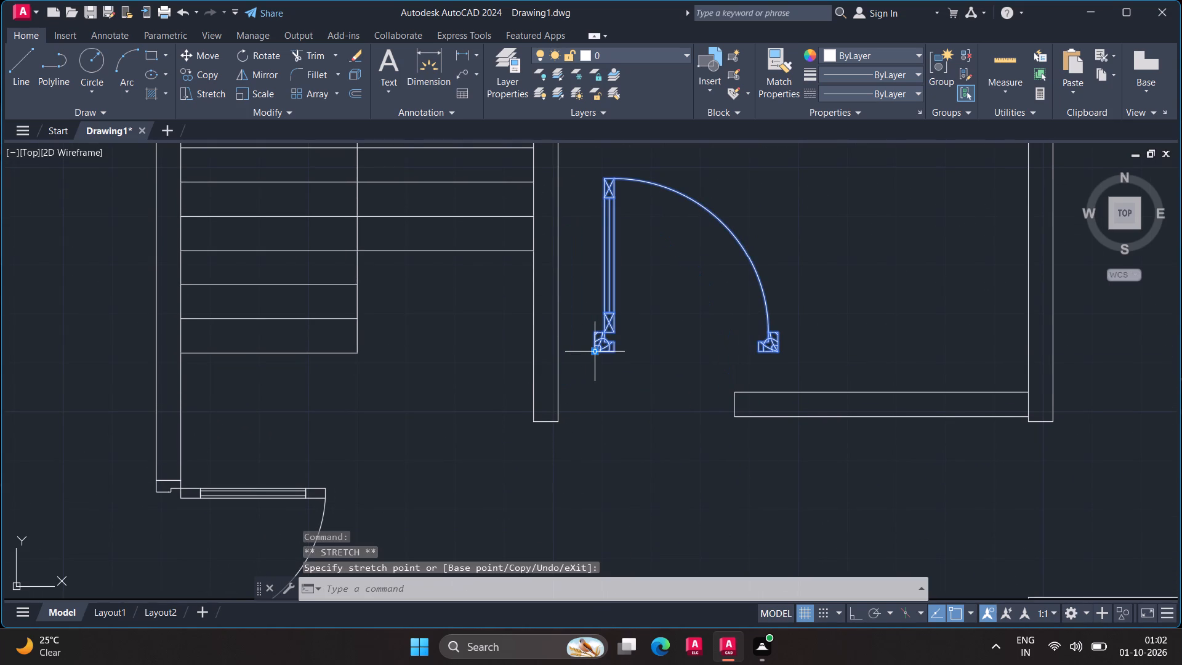
key(Escape)
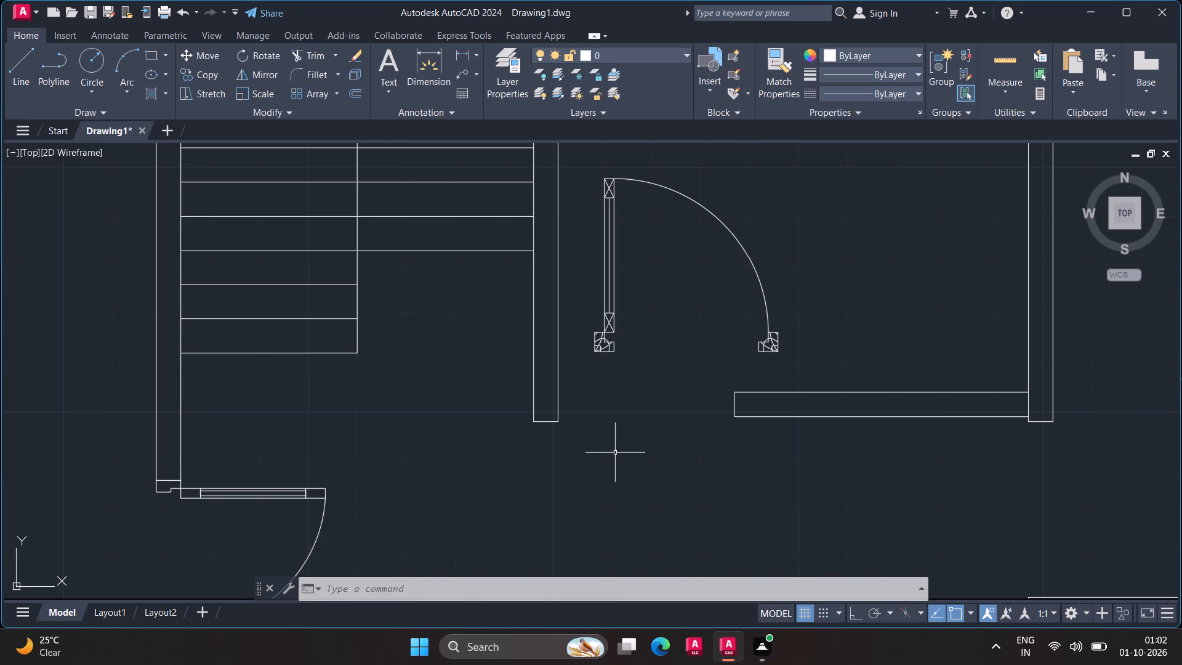
Align the door's two outer frame corners to the stair wall's end corner and the short wall's lower end corner, scaling it to fit.
key(a)
text(li)
text(gn)
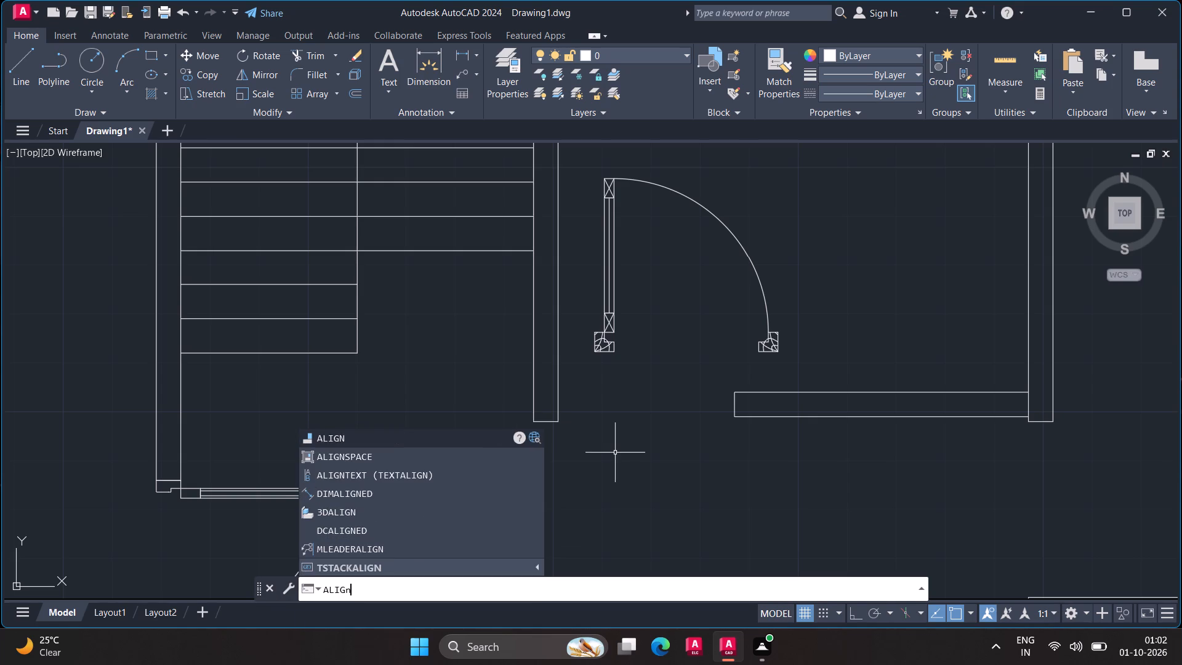
key(Return)
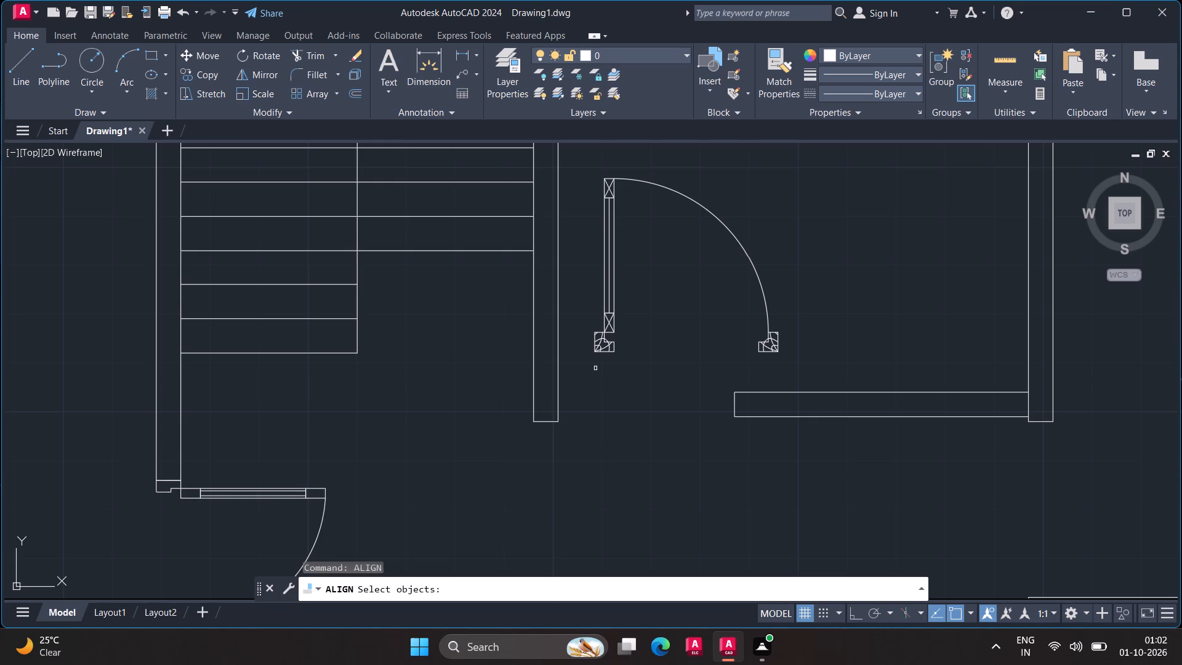
click(596, 346)
key(Return)
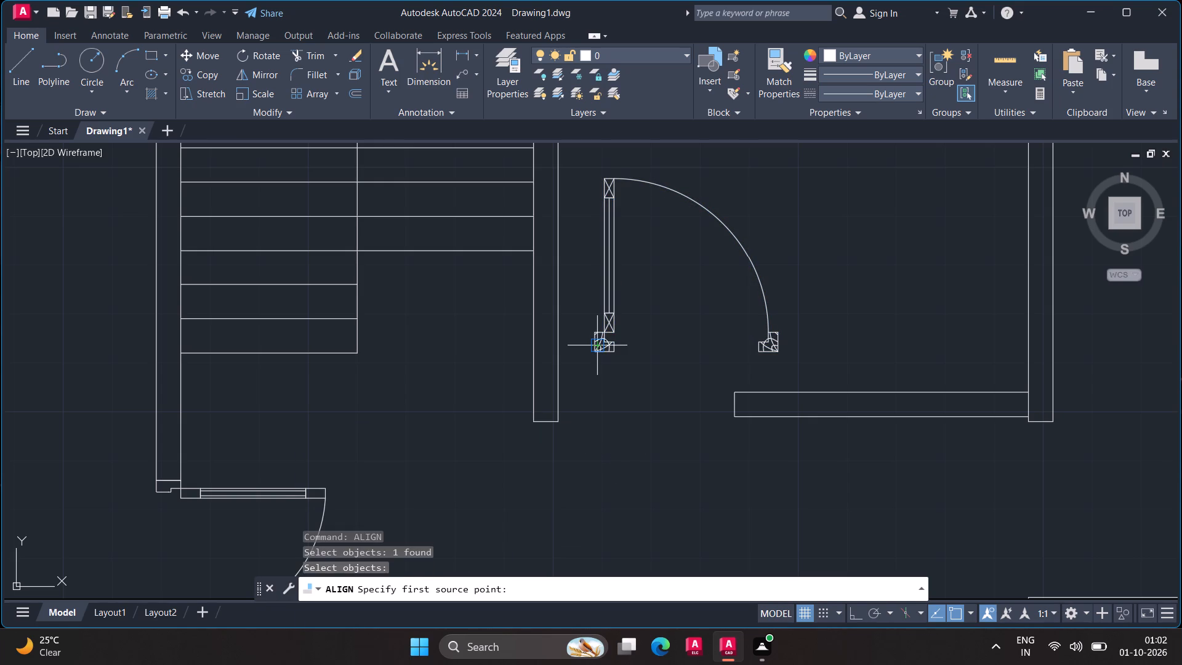
scroll(601, 397, up, 2)
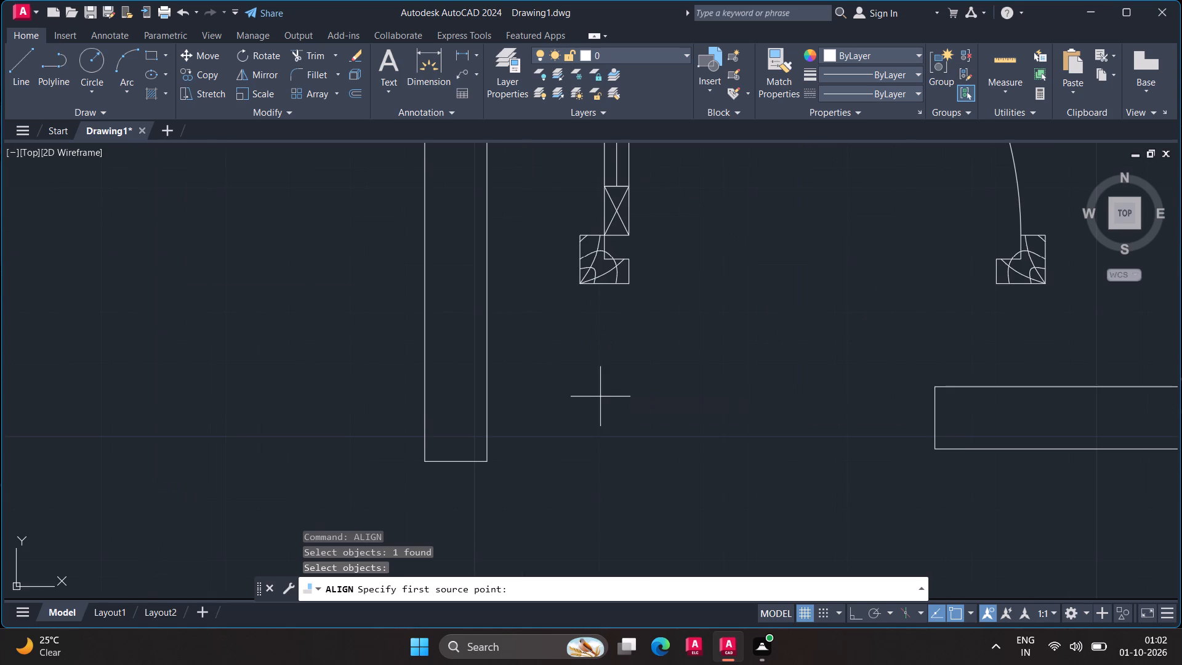
click(580, 285)
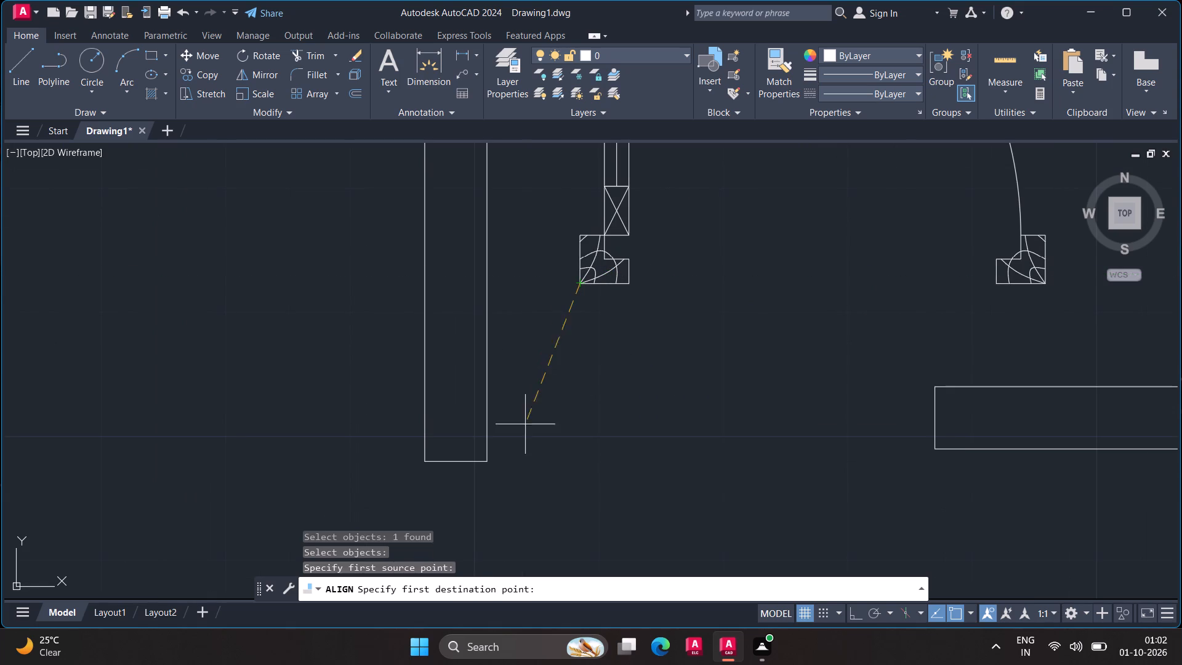
click(483, 461)
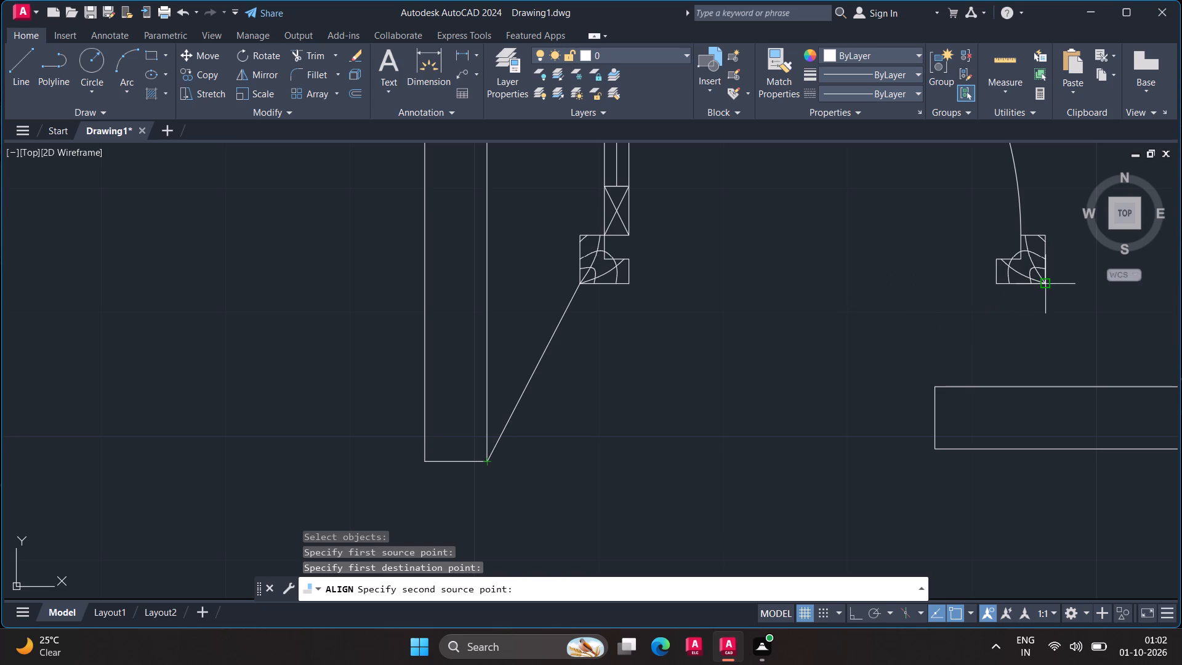
click(1044, 284)
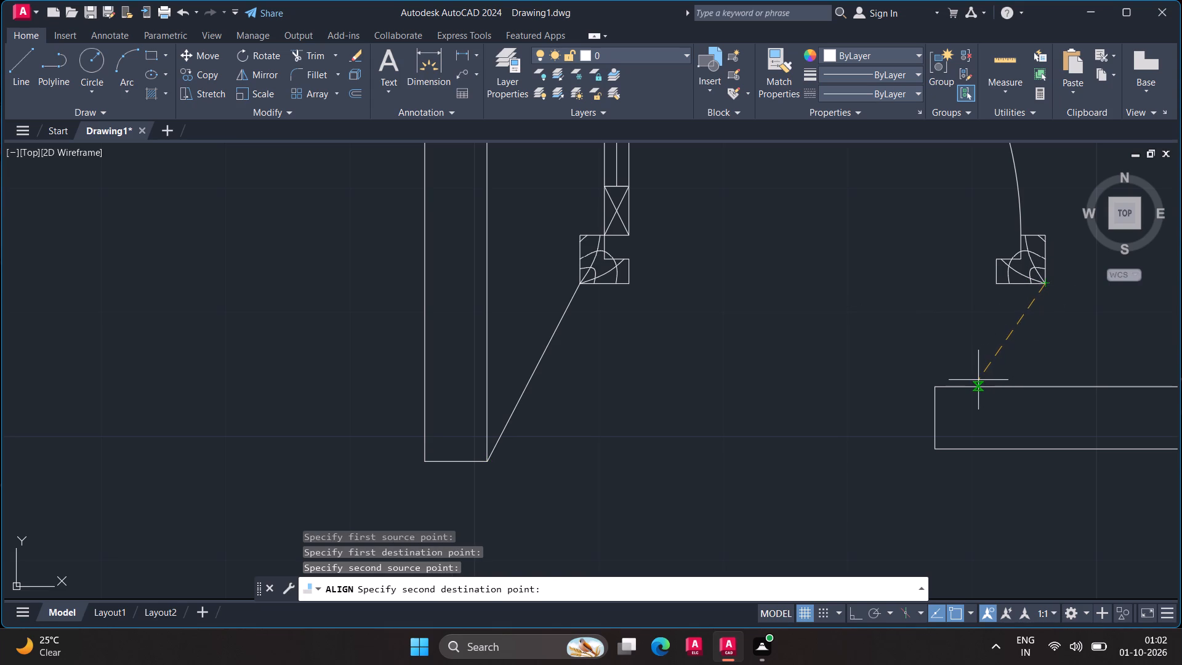
click(939, 446)
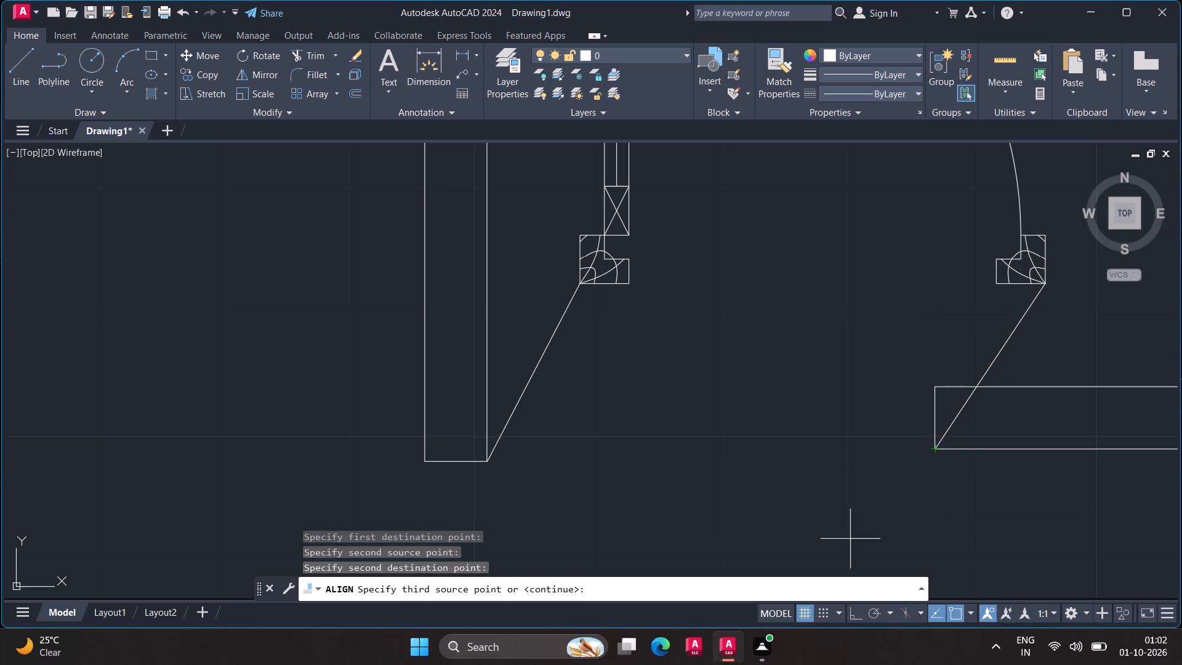
key(Return)
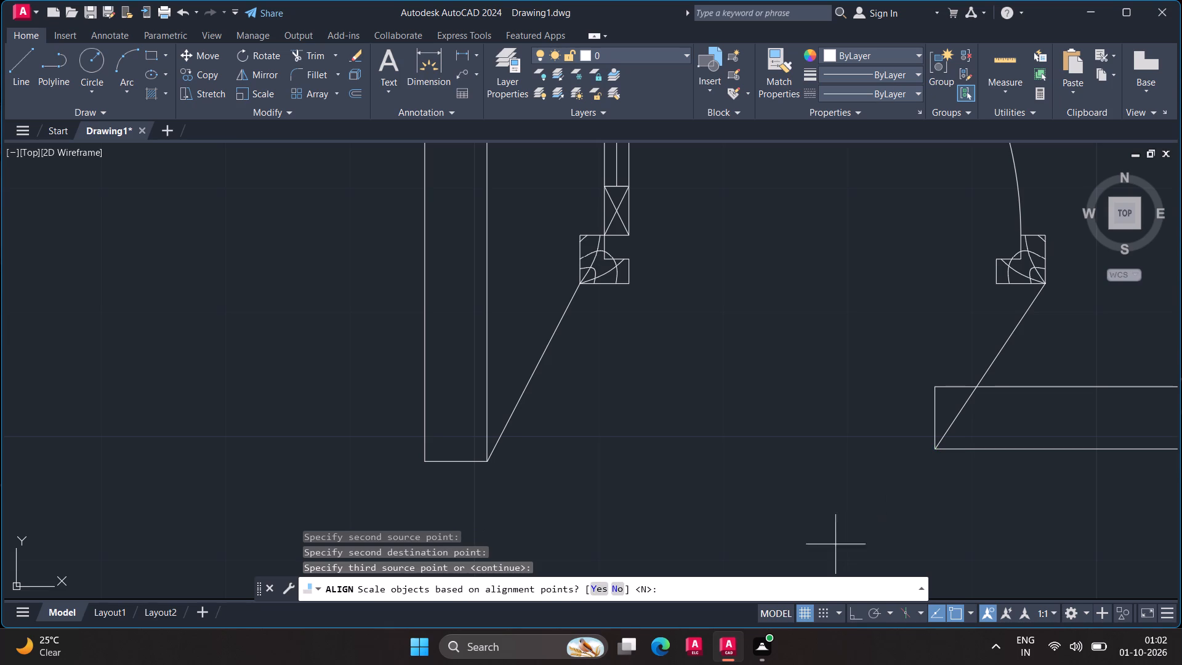
click(598, 587)
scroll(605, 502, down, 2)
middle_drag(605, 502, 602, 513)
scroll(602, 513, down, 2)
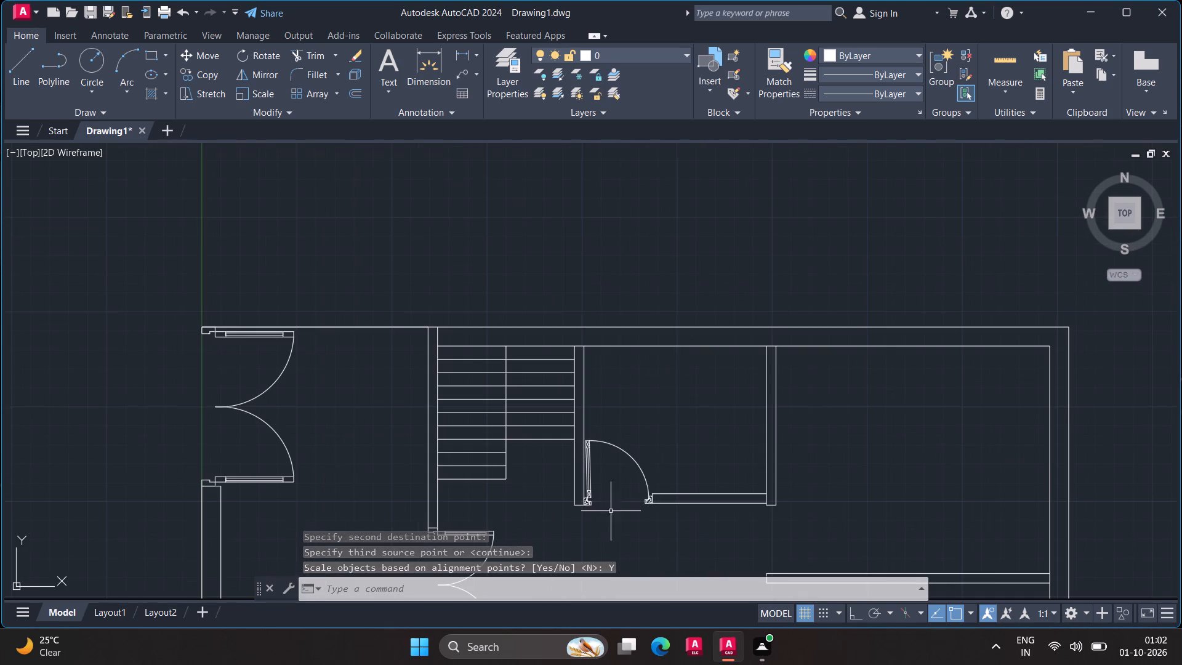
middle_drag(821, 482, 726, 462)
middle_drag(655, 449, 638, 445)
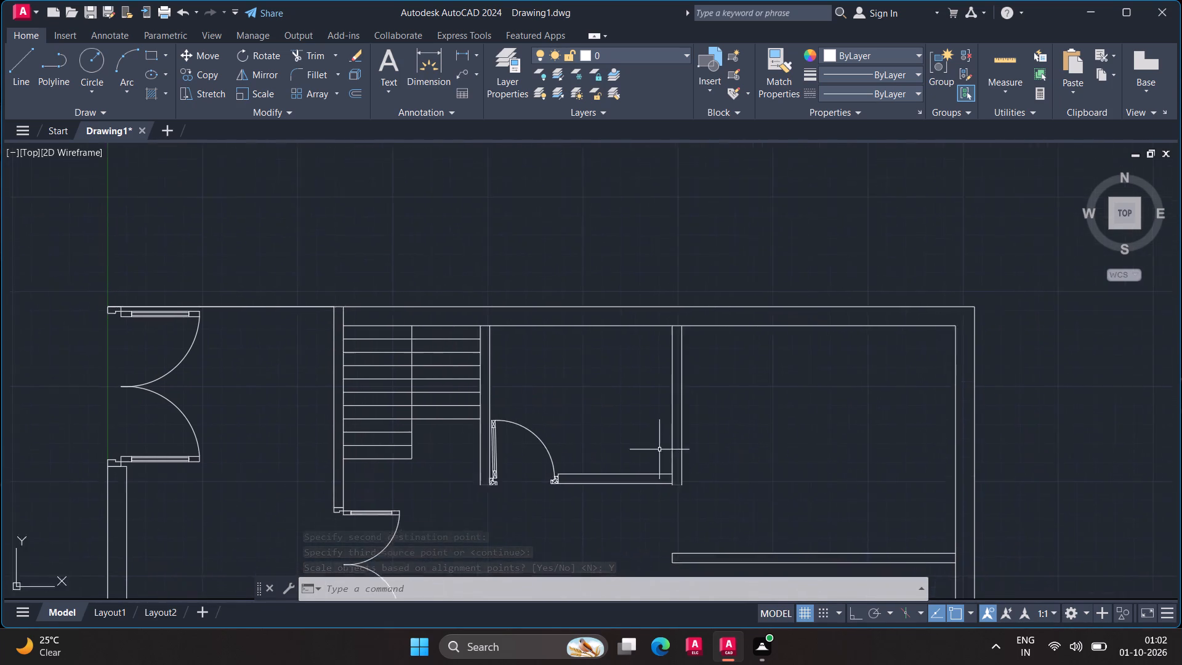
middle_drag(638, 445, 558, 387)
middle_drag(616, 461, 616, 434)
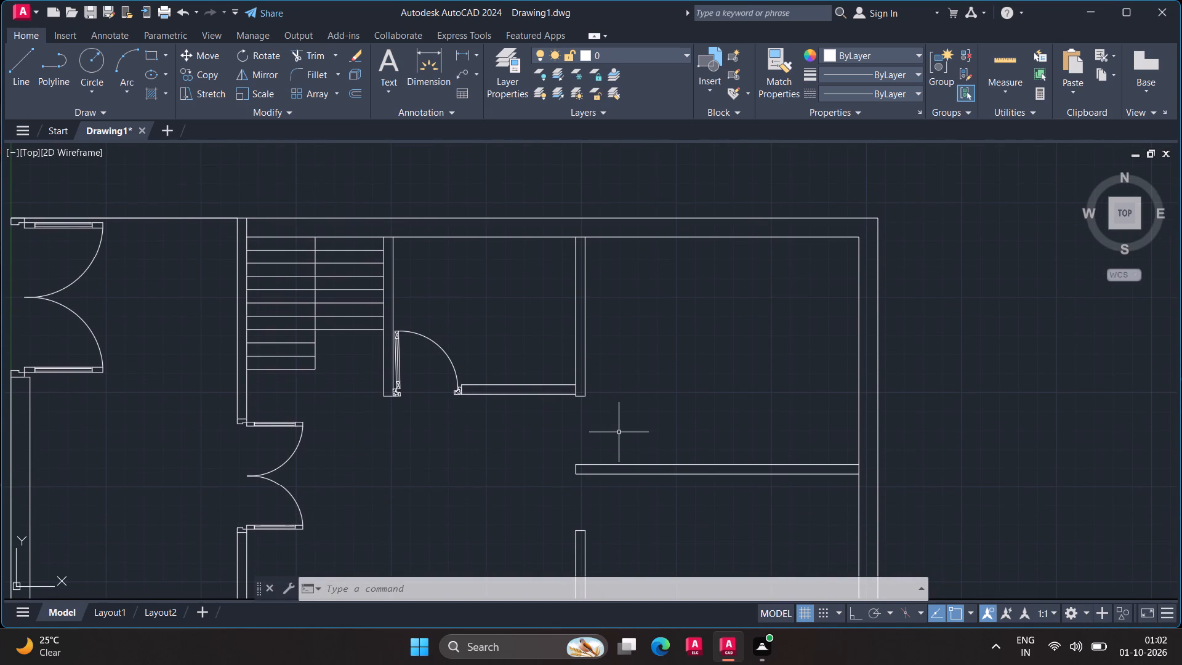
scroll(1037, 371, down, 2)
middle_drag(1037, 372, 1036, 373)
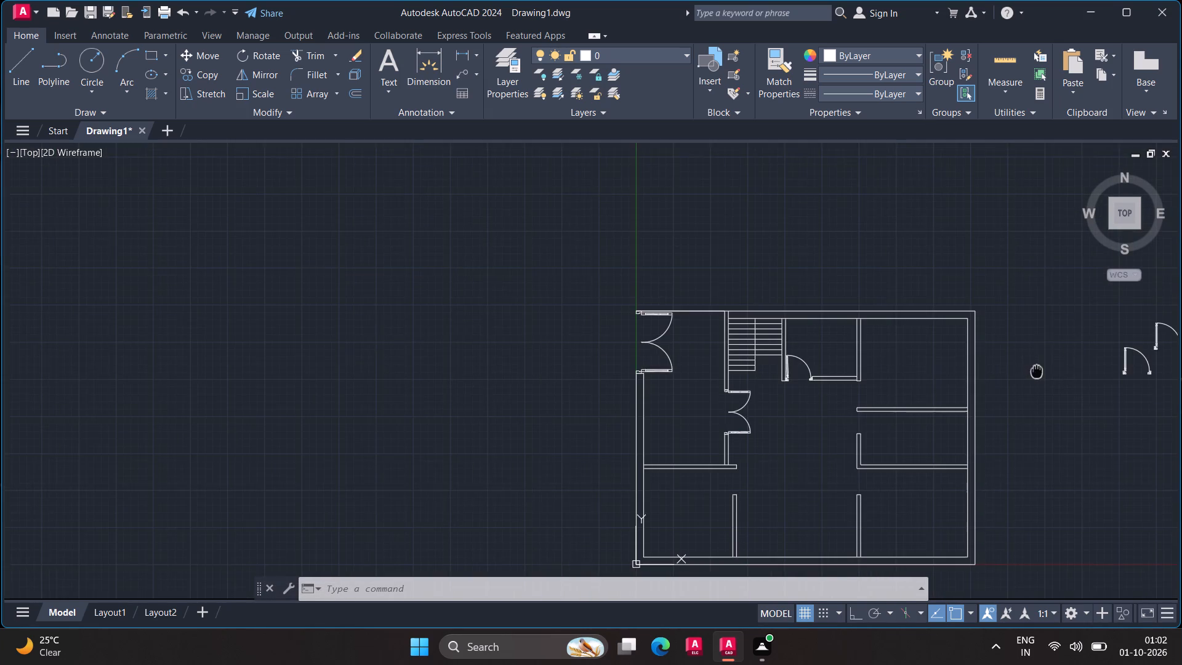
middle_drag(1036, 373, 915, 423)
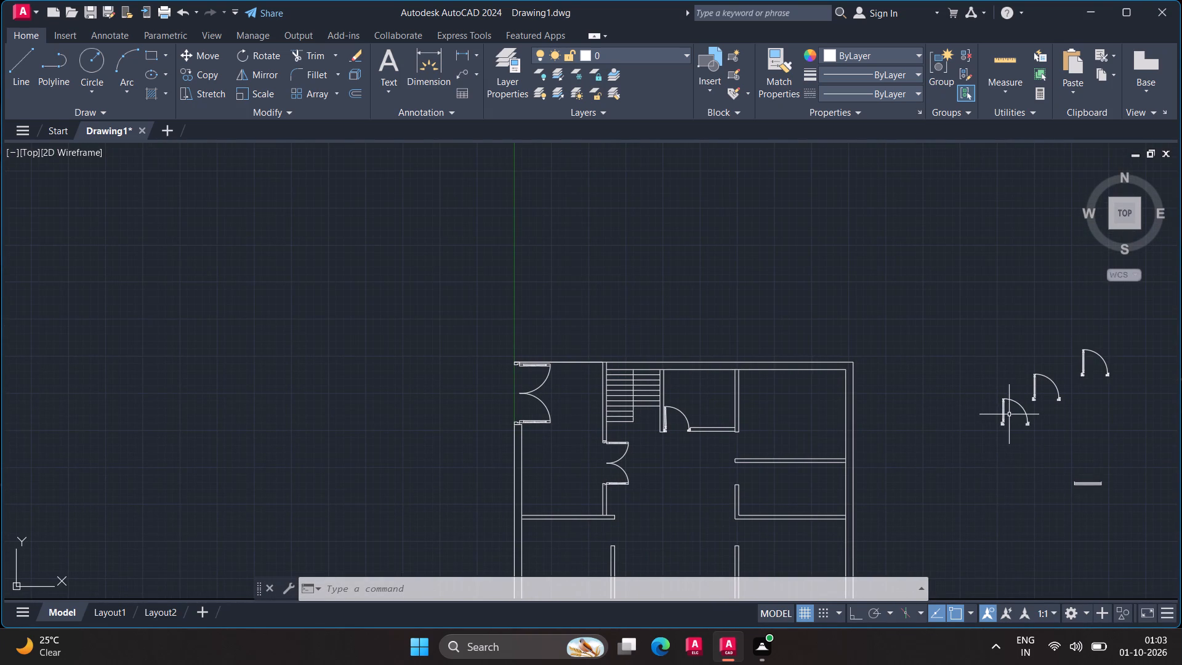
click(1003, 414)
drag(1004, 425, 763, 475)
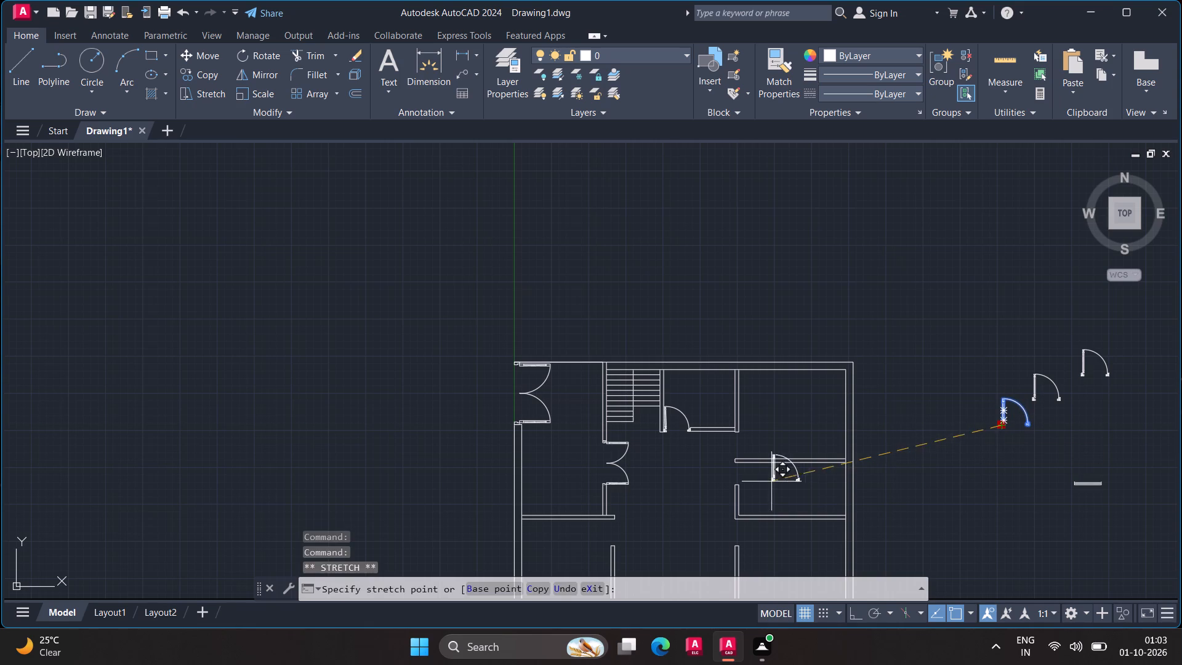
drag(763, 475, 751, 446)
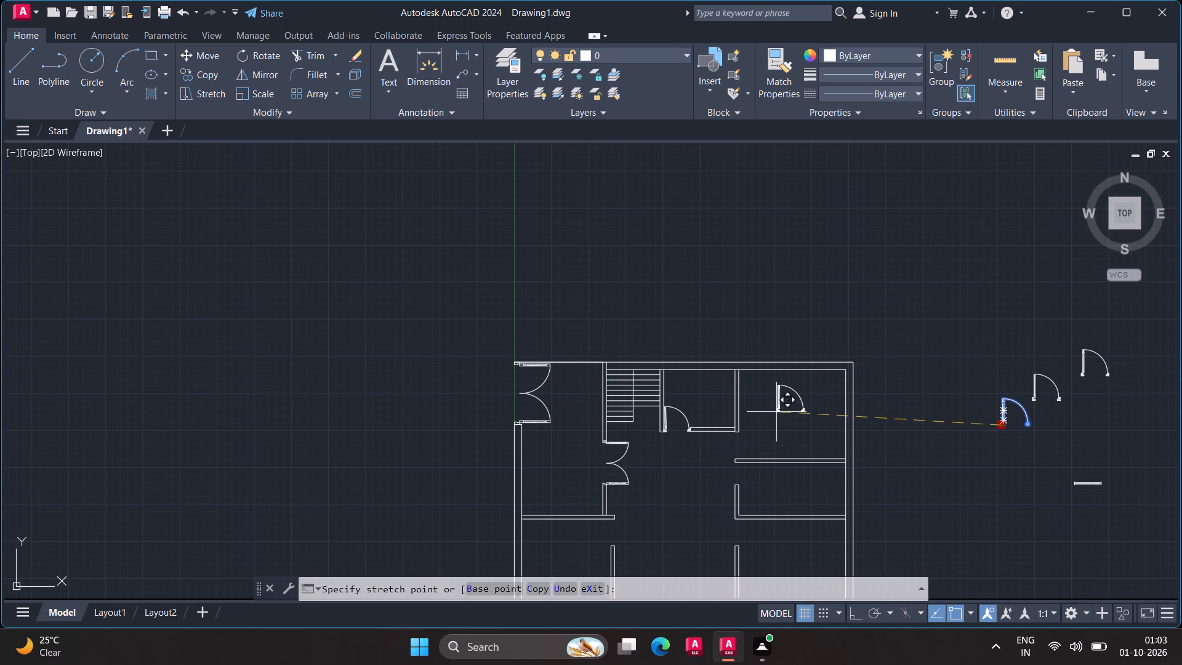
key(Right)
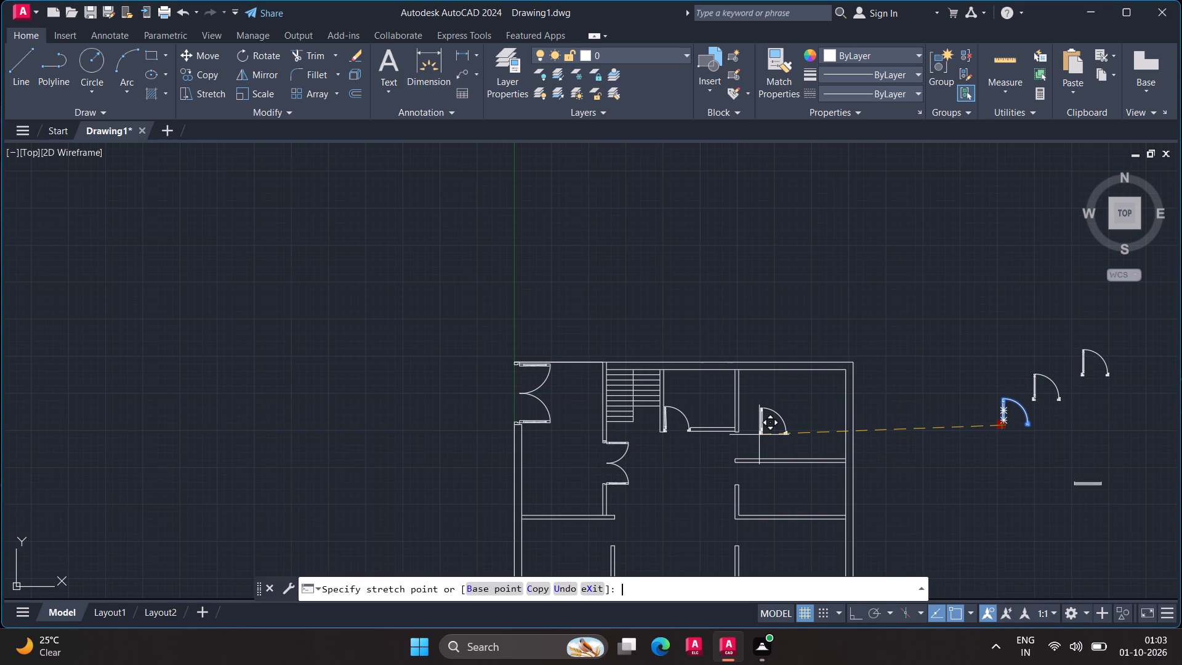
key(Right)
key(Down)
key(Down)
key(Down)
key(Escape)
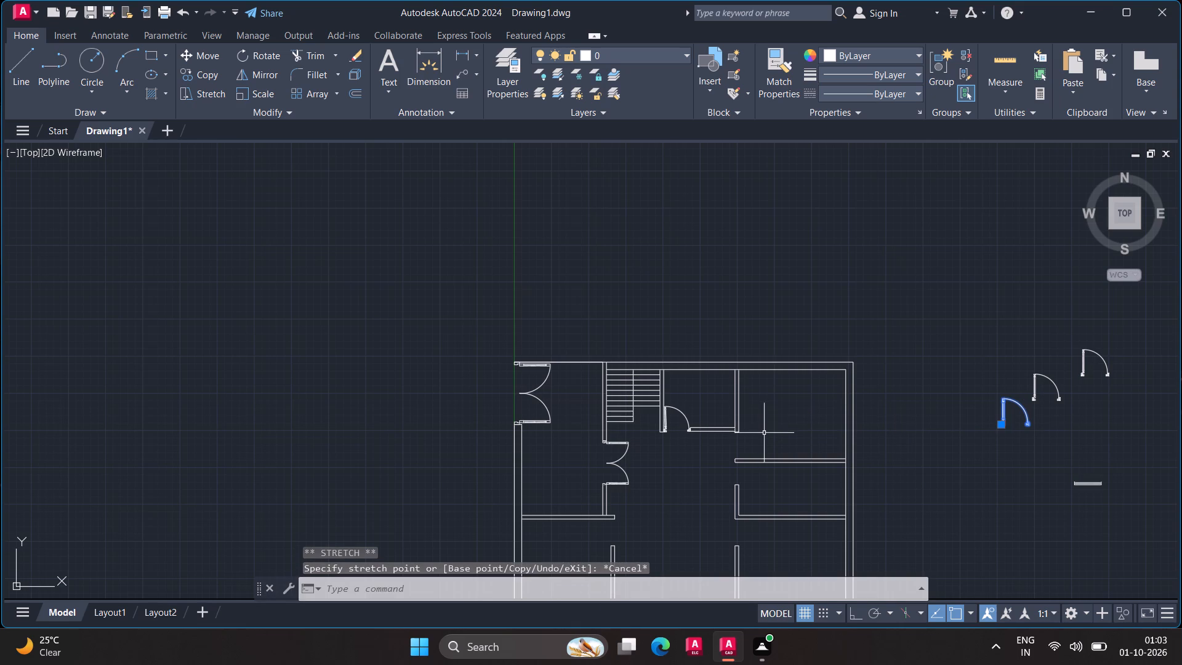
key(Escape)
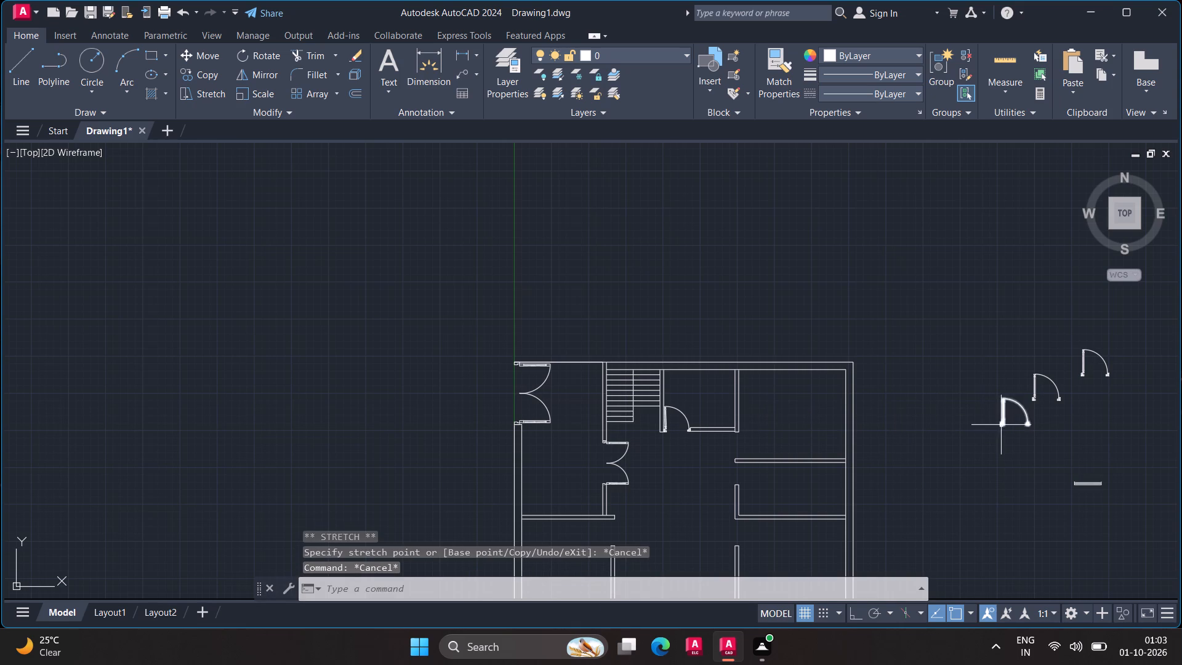
Move the loose single door nearest the plan by its insertion point into the upper room at the plan's far end, beside the outer wall.
click(1002, 425)
click(1000, 430)
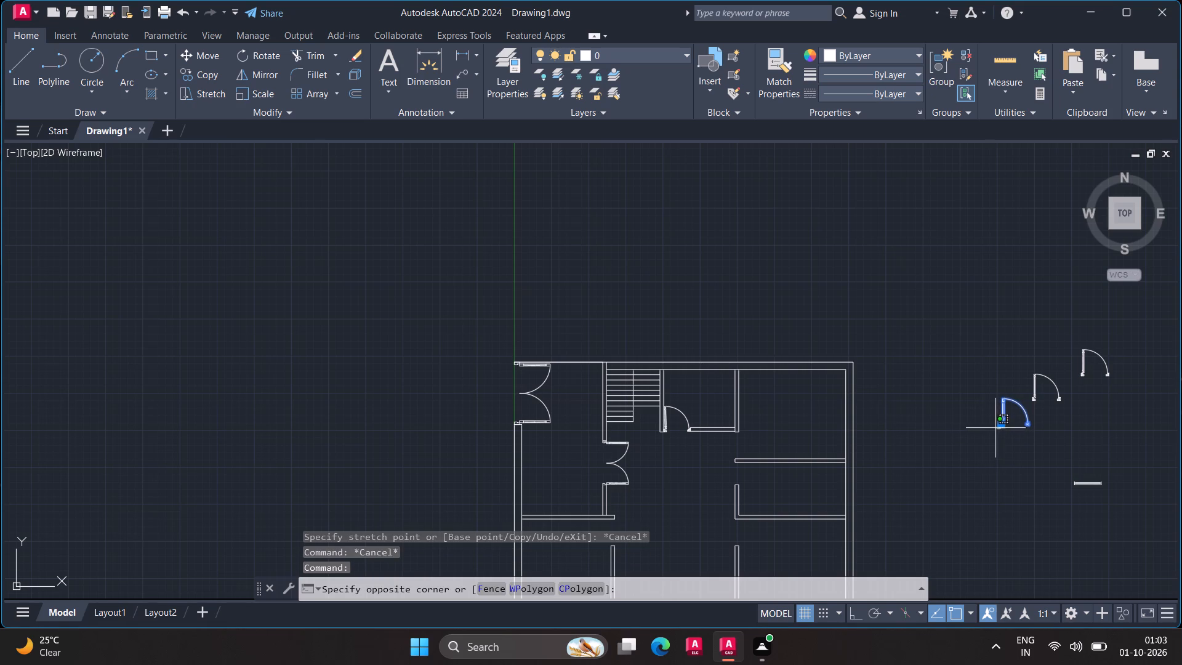
click(1002, 426)
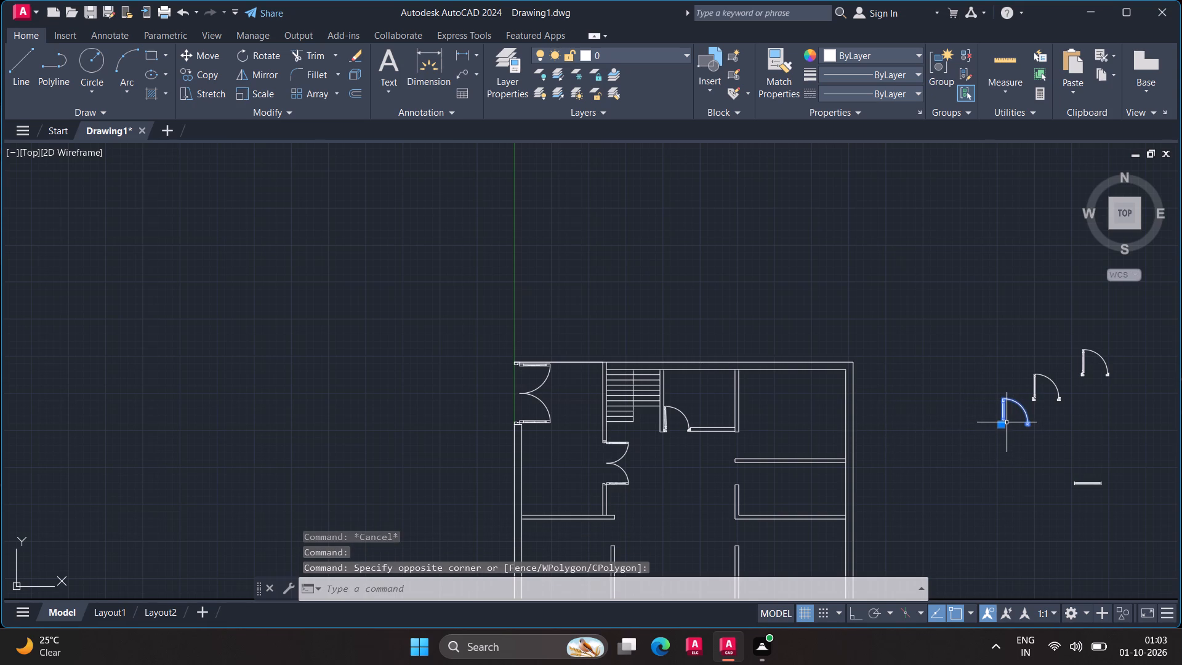
drag(1003, 424, 795, 429)
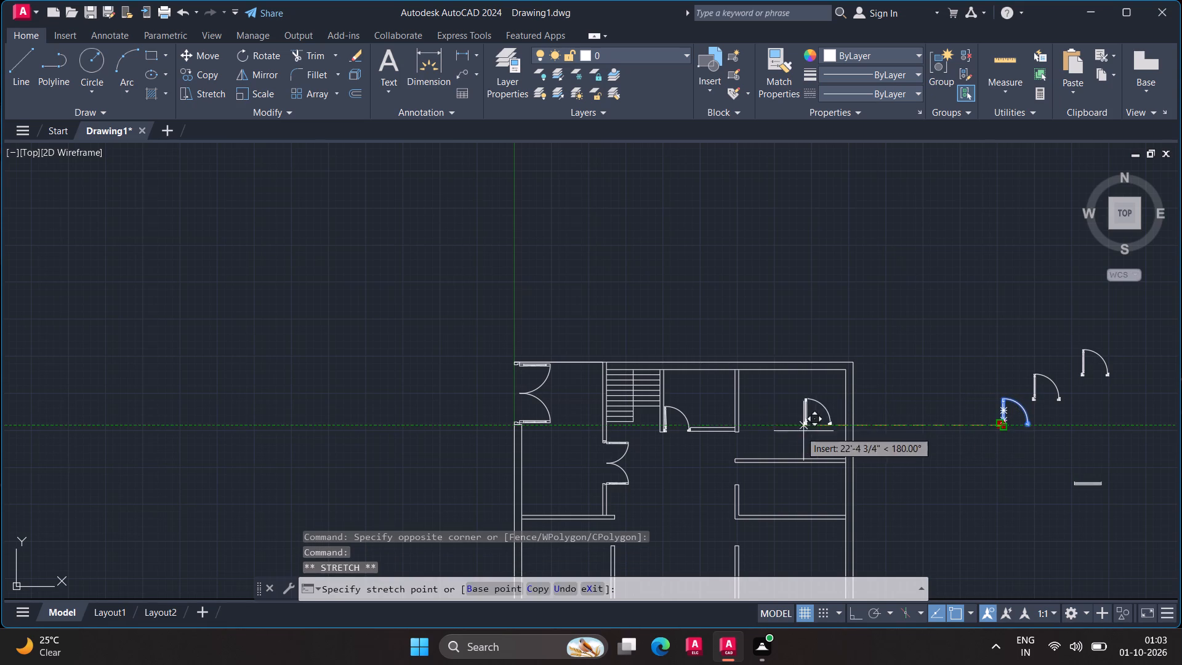
drag(795, 429, 794, 428)
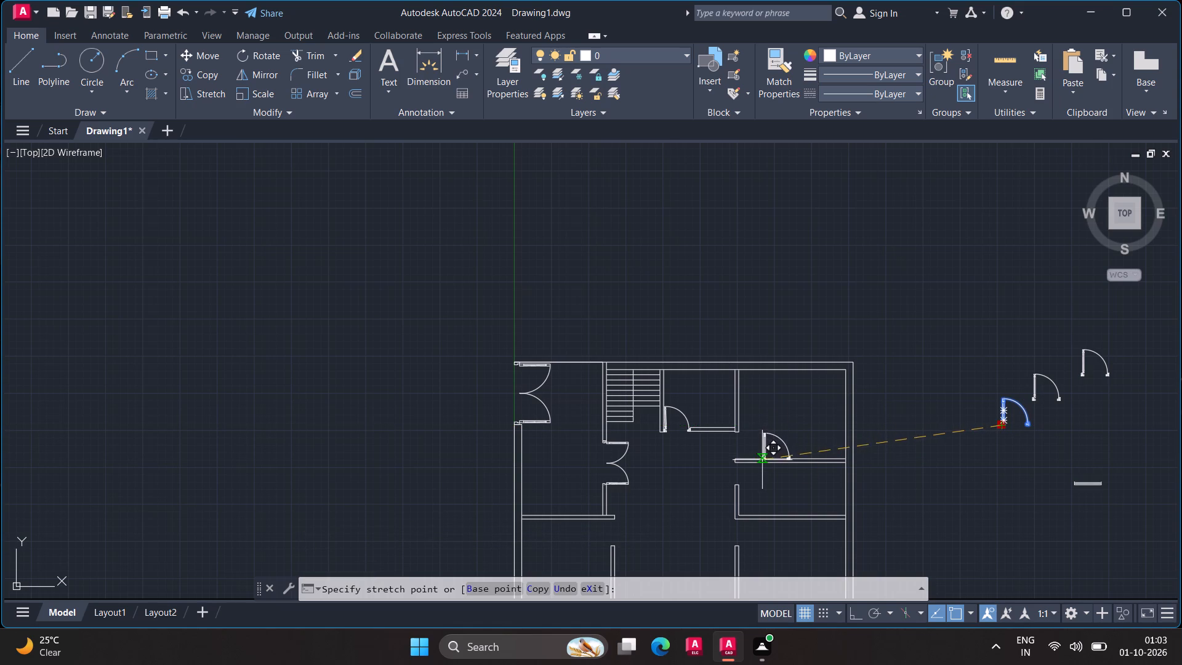
click(801, 443)
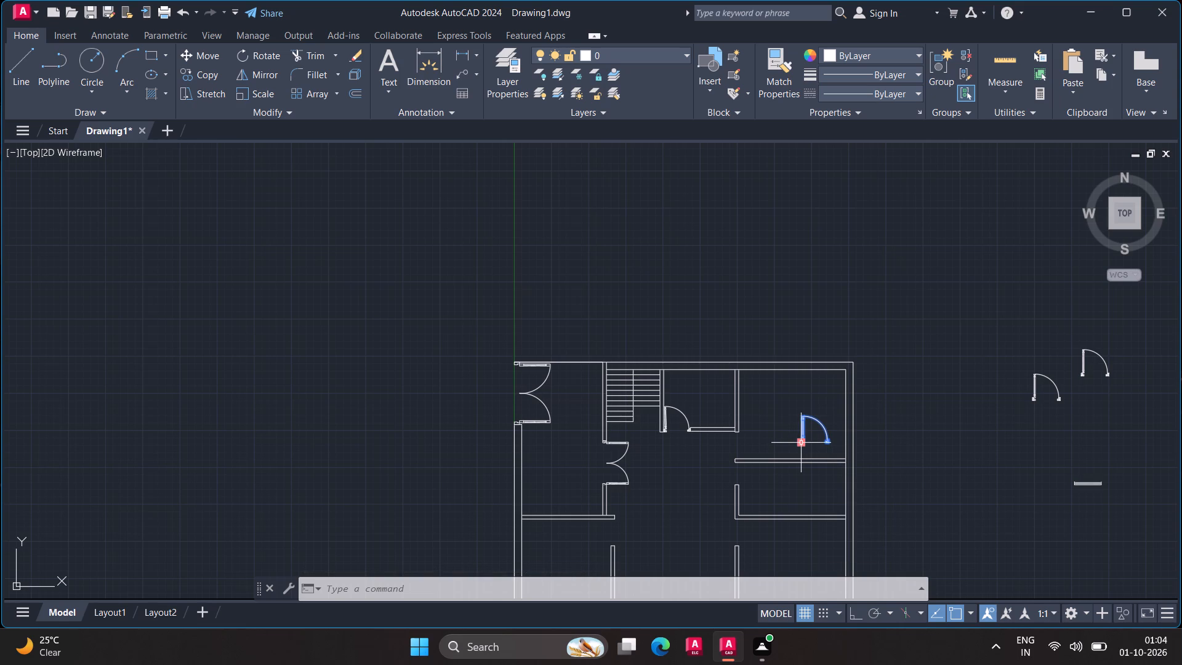
click(798, 445)
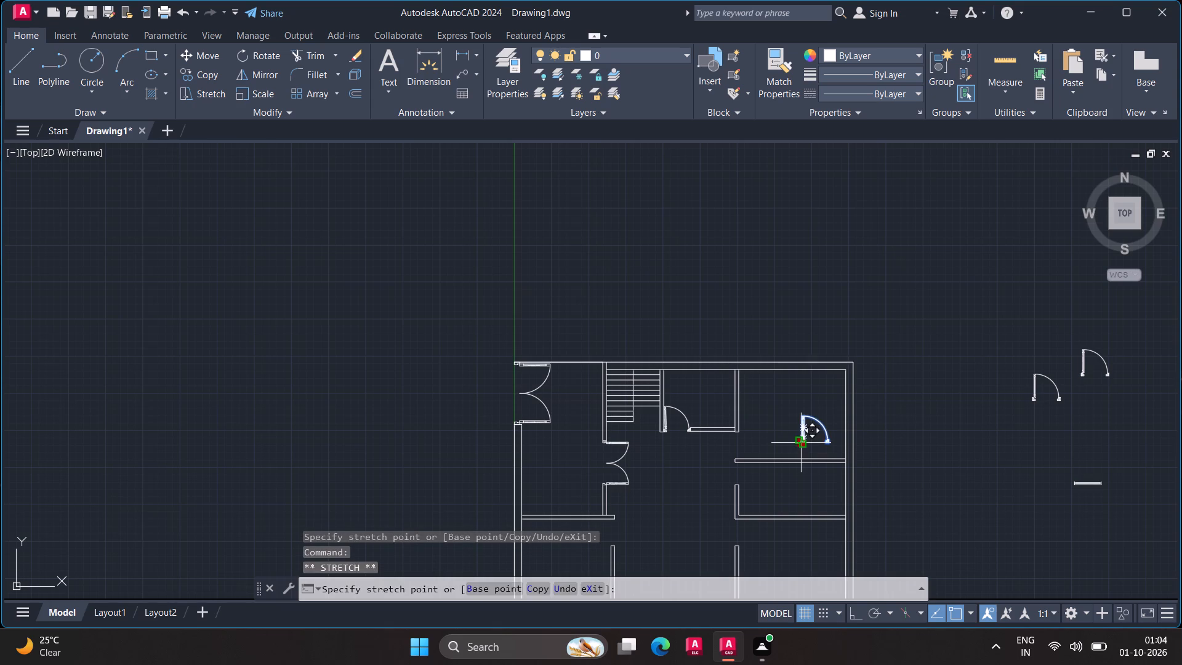
click(885, 428)
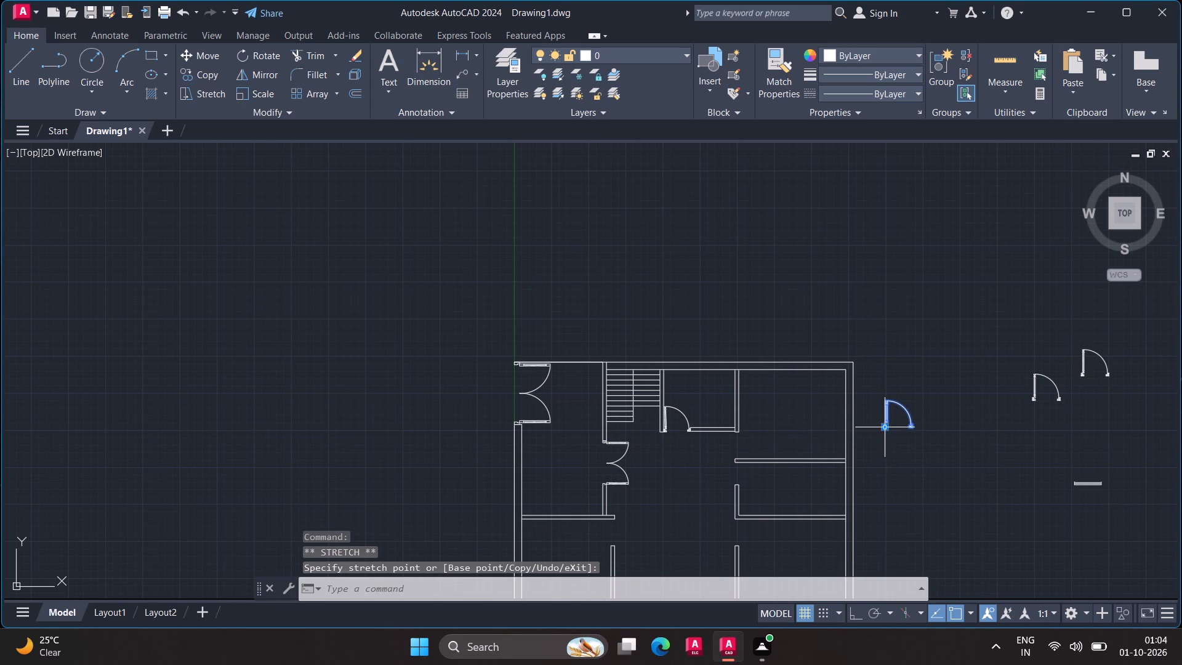
click(884, 427)
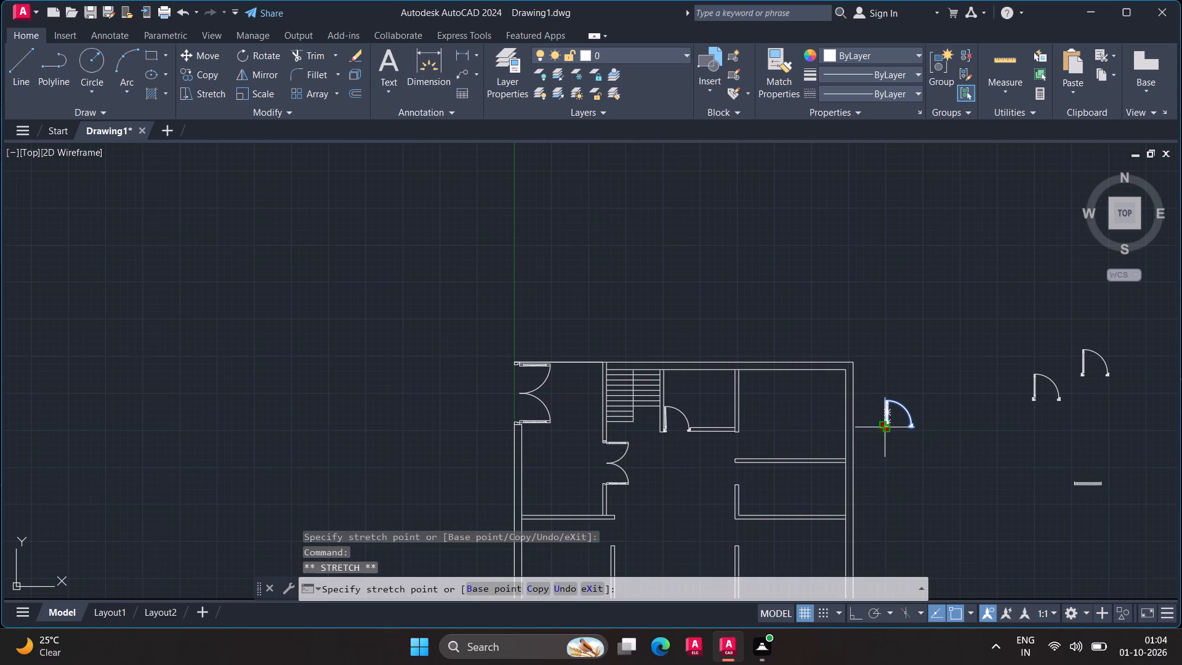
click(818, 433)
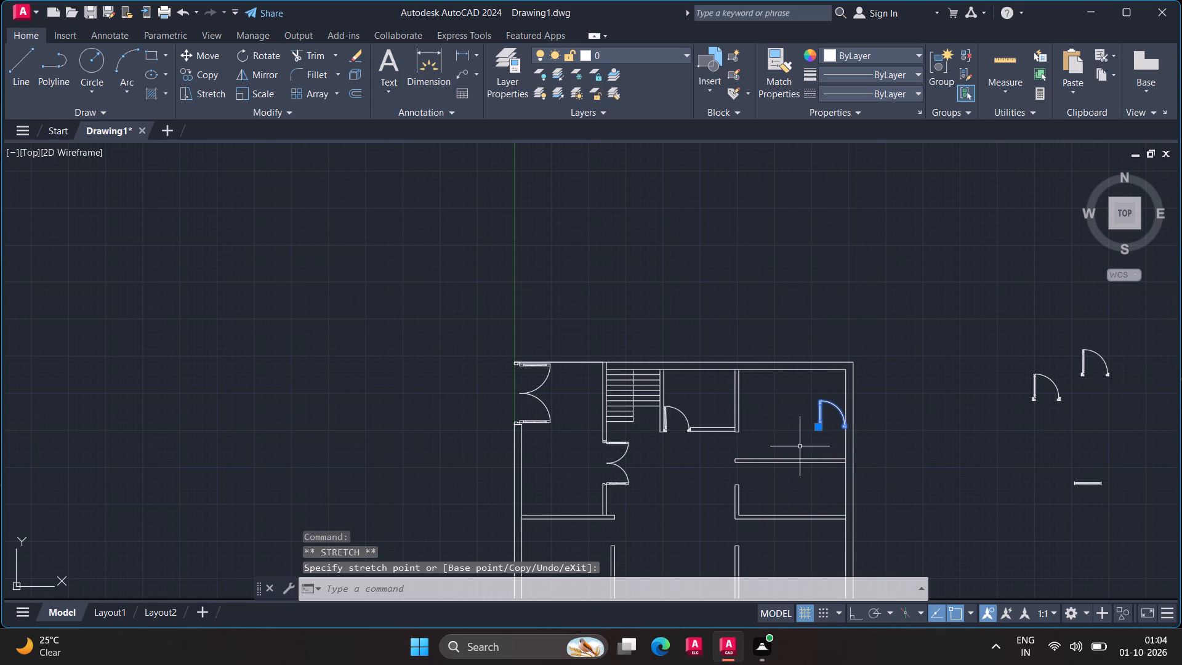
Mirror this door across the horizontal line through its insertion point, keeping the source door.
text(mi)
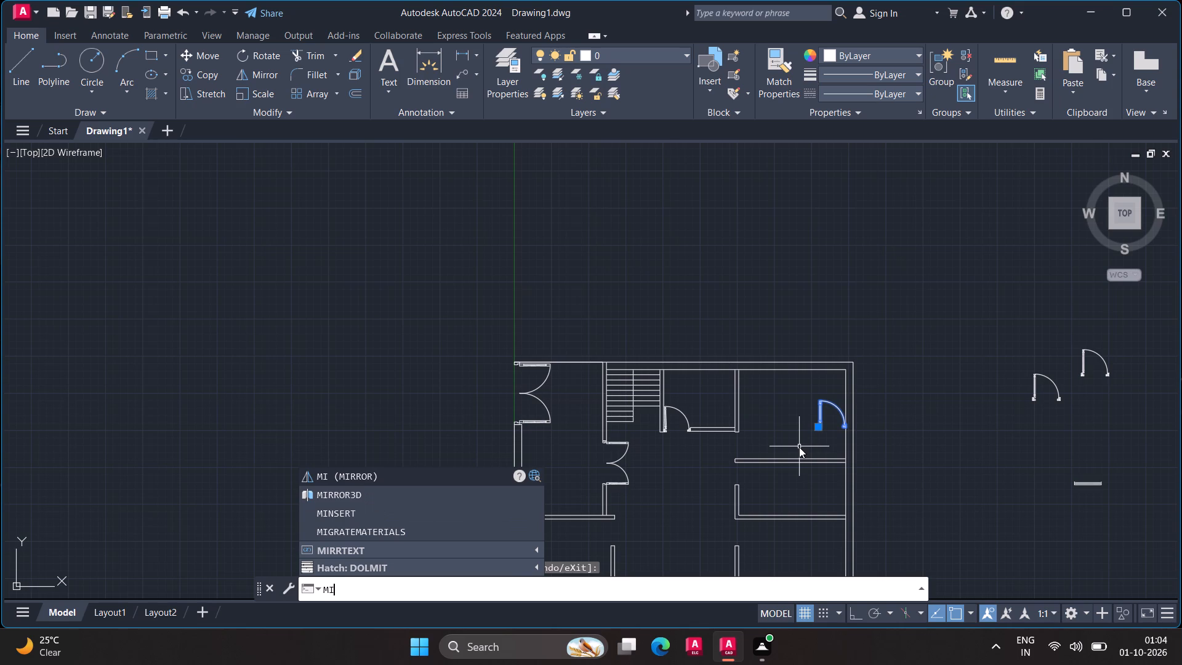
key(Return)
click(819, 427)
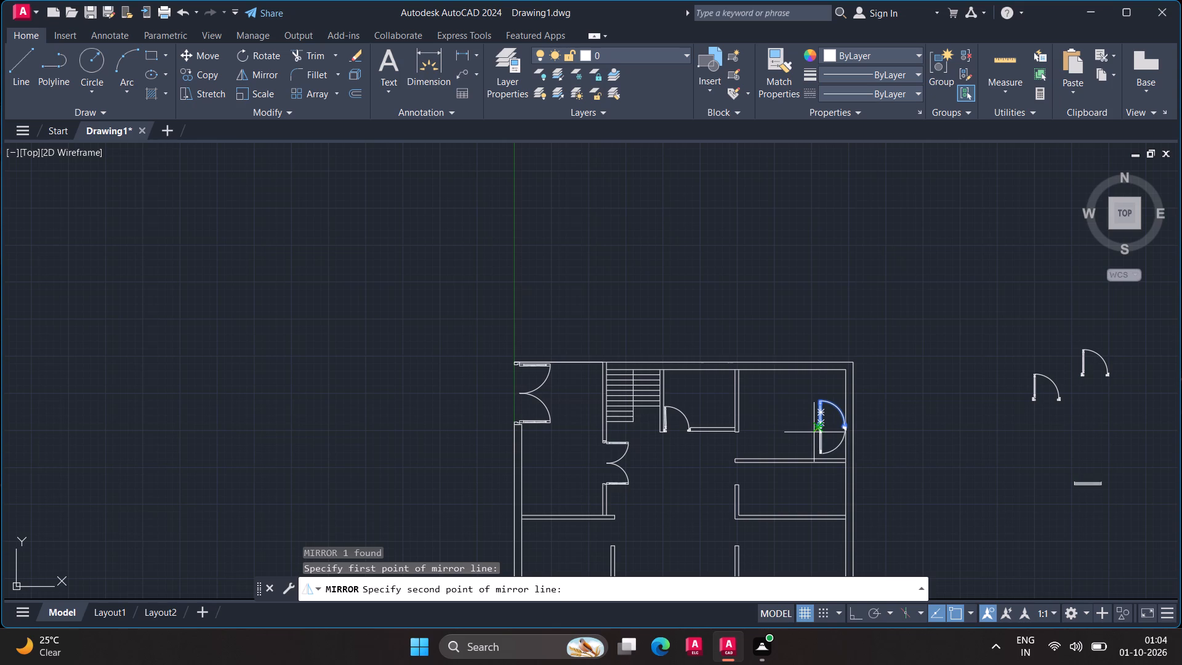
click(814, 433)
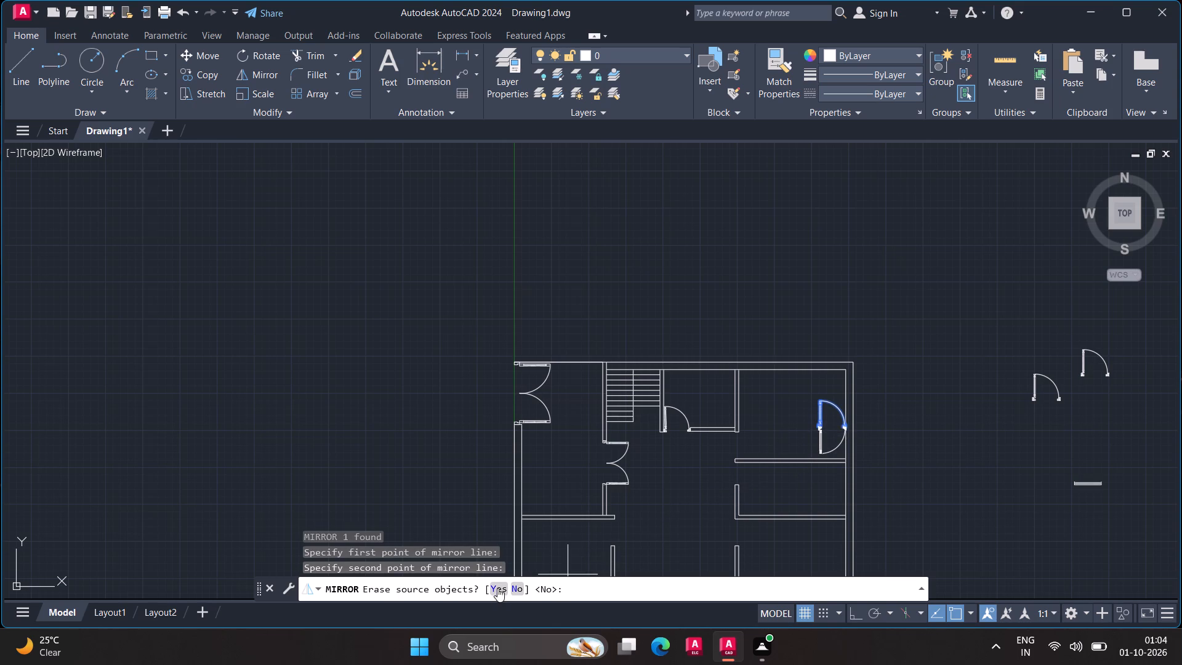
click(513, 588)
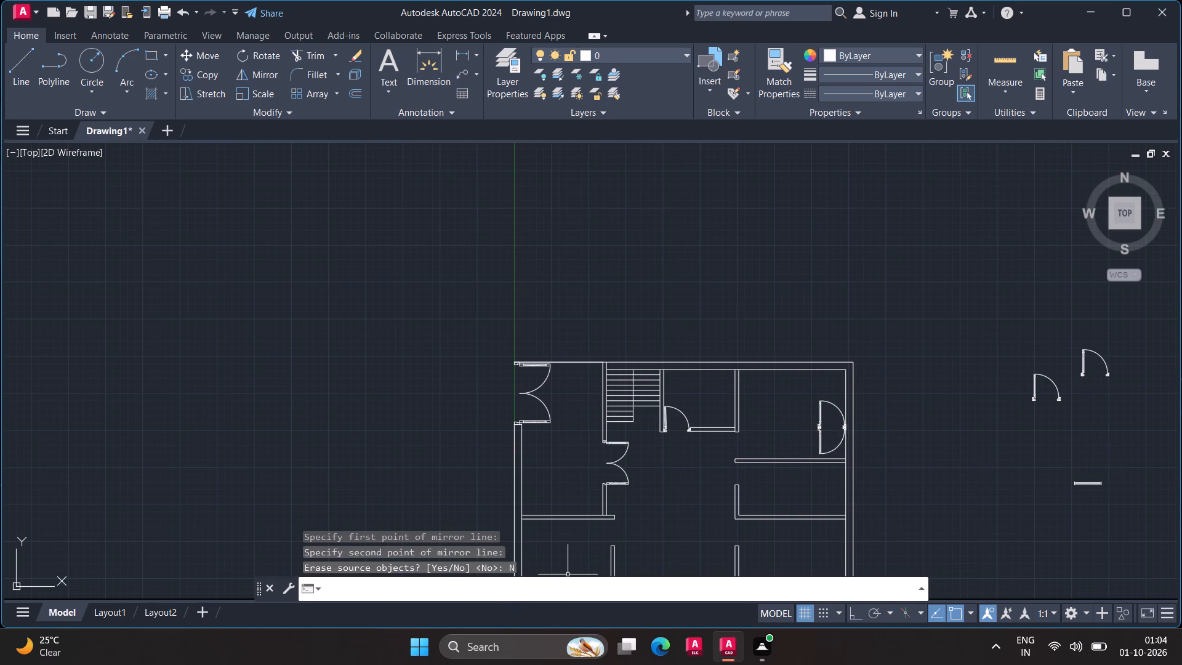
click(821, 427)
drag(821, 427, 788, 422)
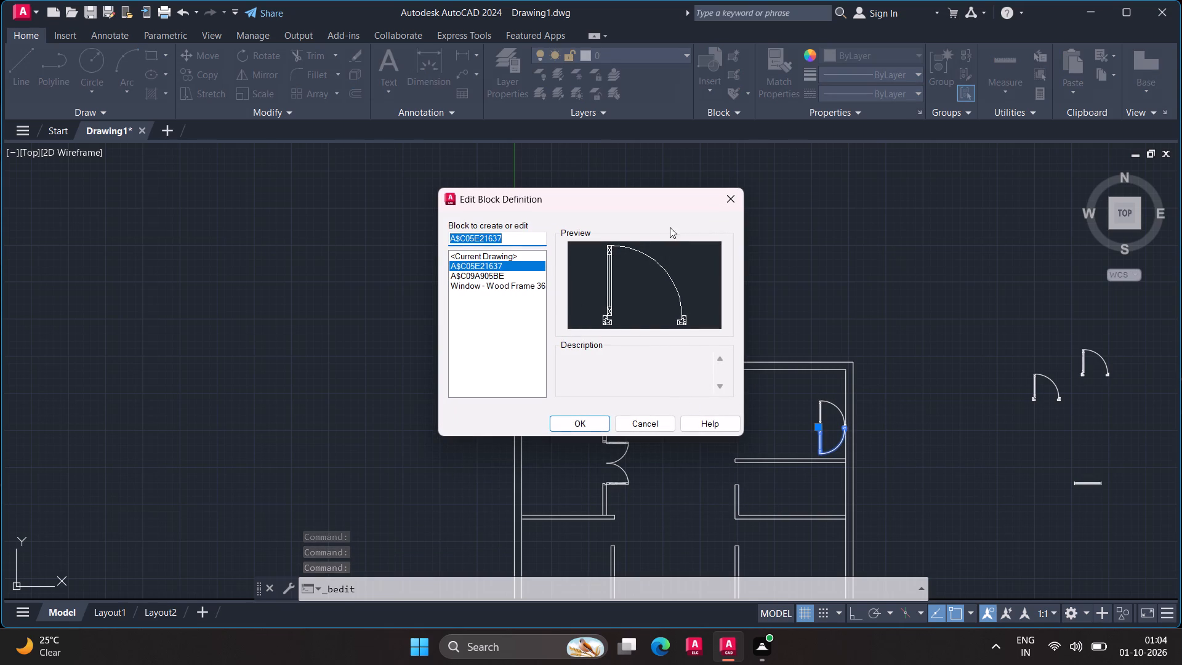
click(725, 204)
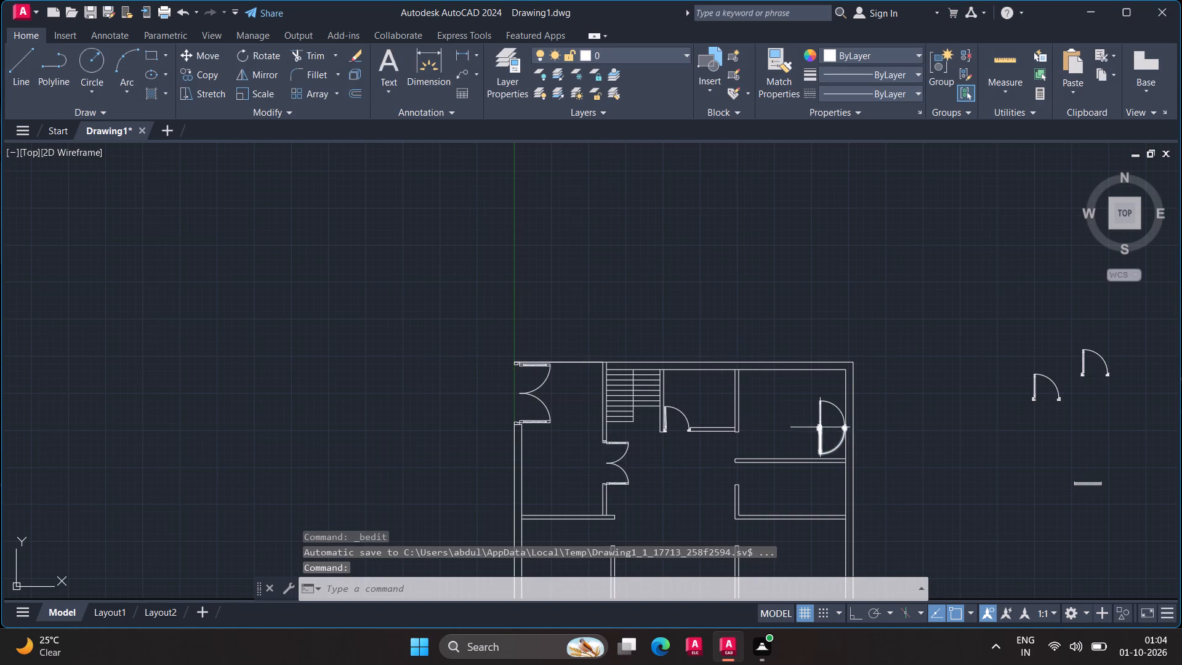
Move the mirrored door copy by its insertion point away from the source door, toward the middle of the room.
click(820, 427)
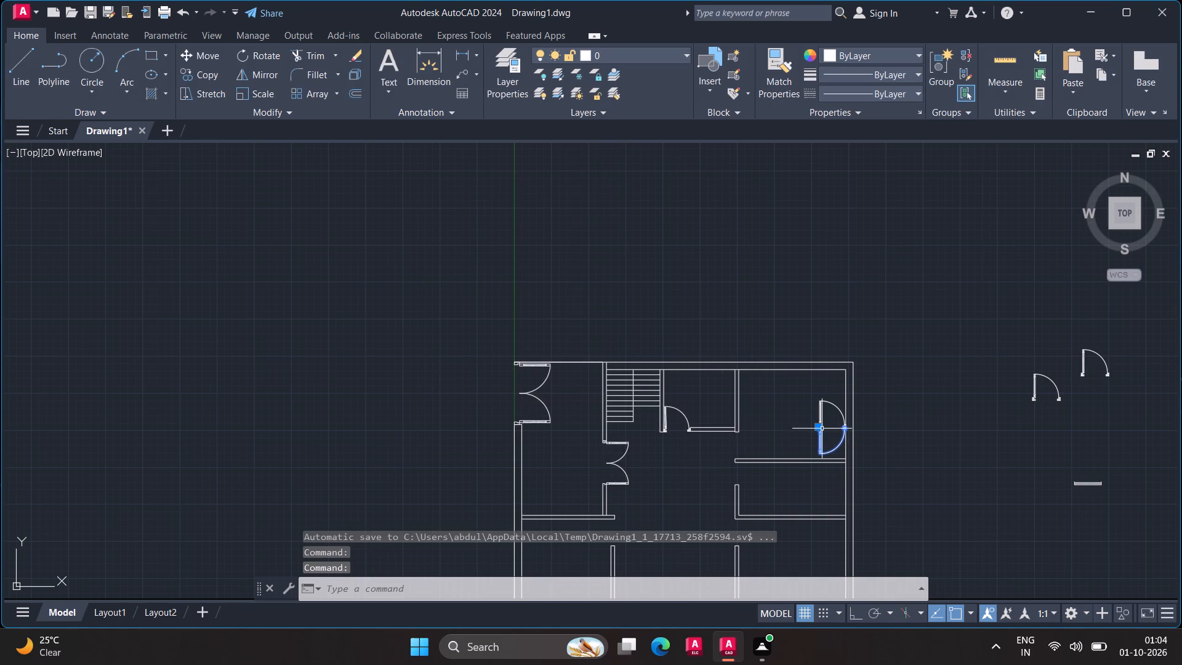
drag(822, 429, 790, 418)
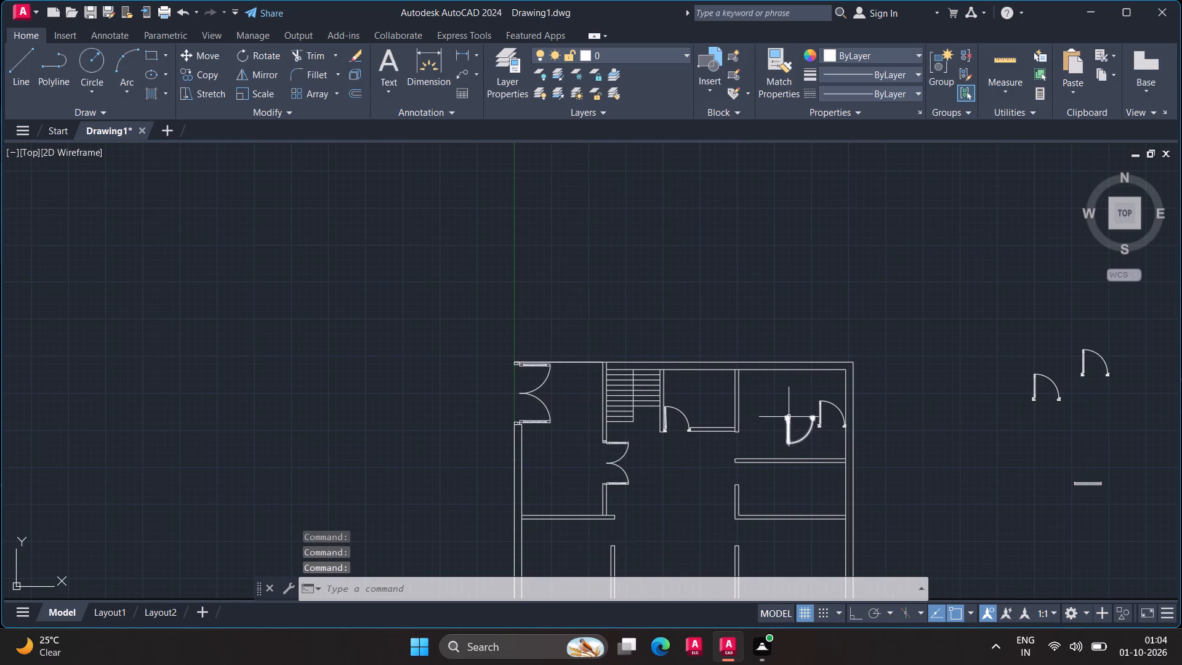
Rotate the mirrored door a quarter turn counterclockwise about its hinge-side frame so its leaf lies horizontal.
click(789, 417)
text(ro)
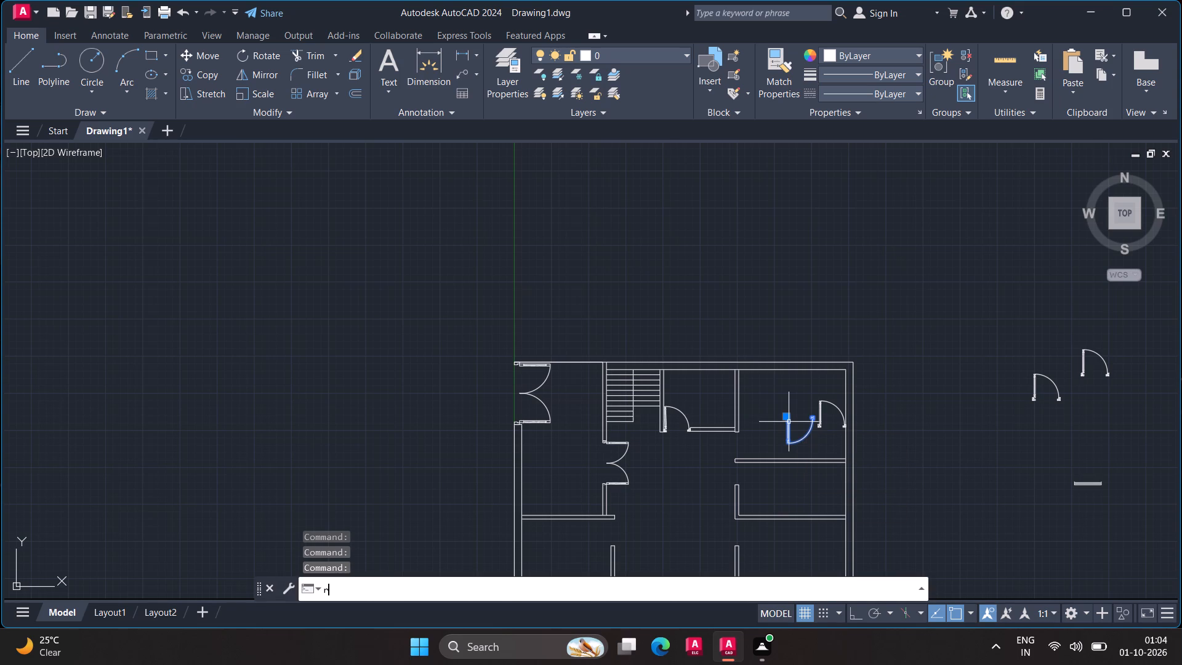
key(Return)
click(792, 419)
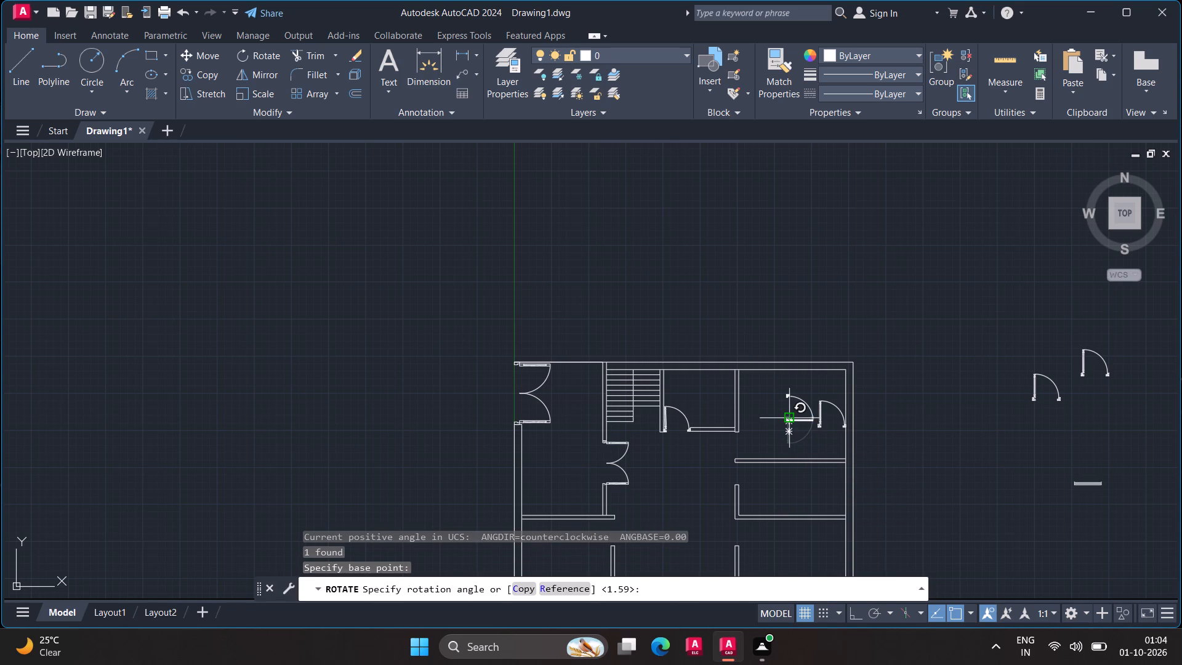
click(792, 419)
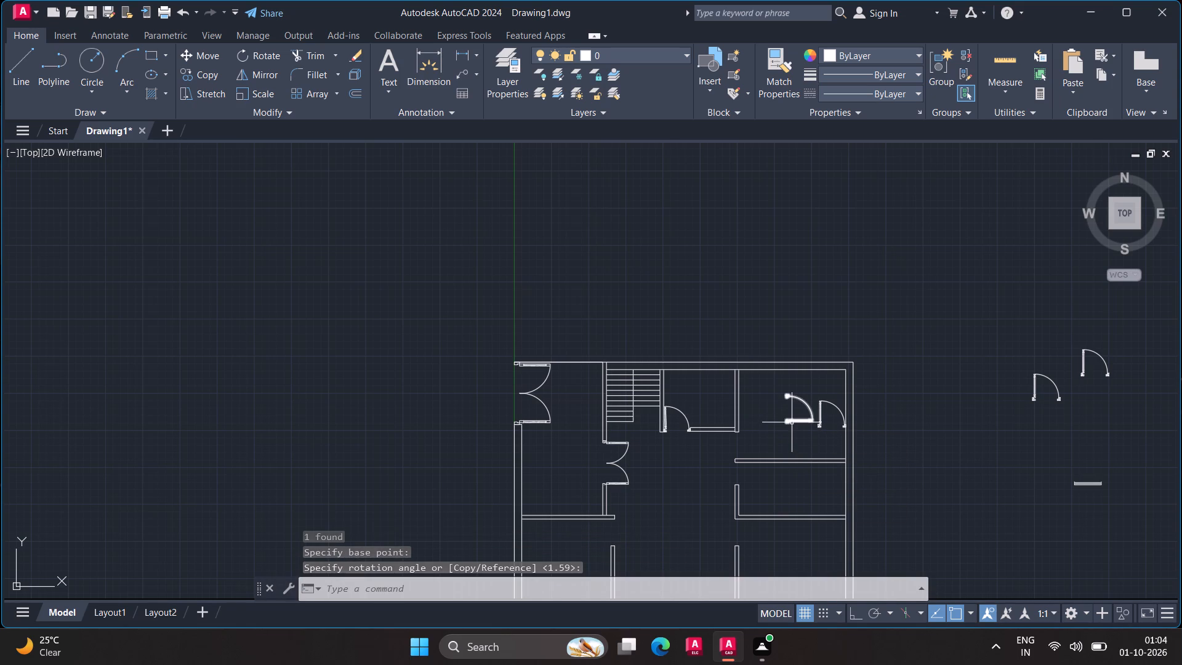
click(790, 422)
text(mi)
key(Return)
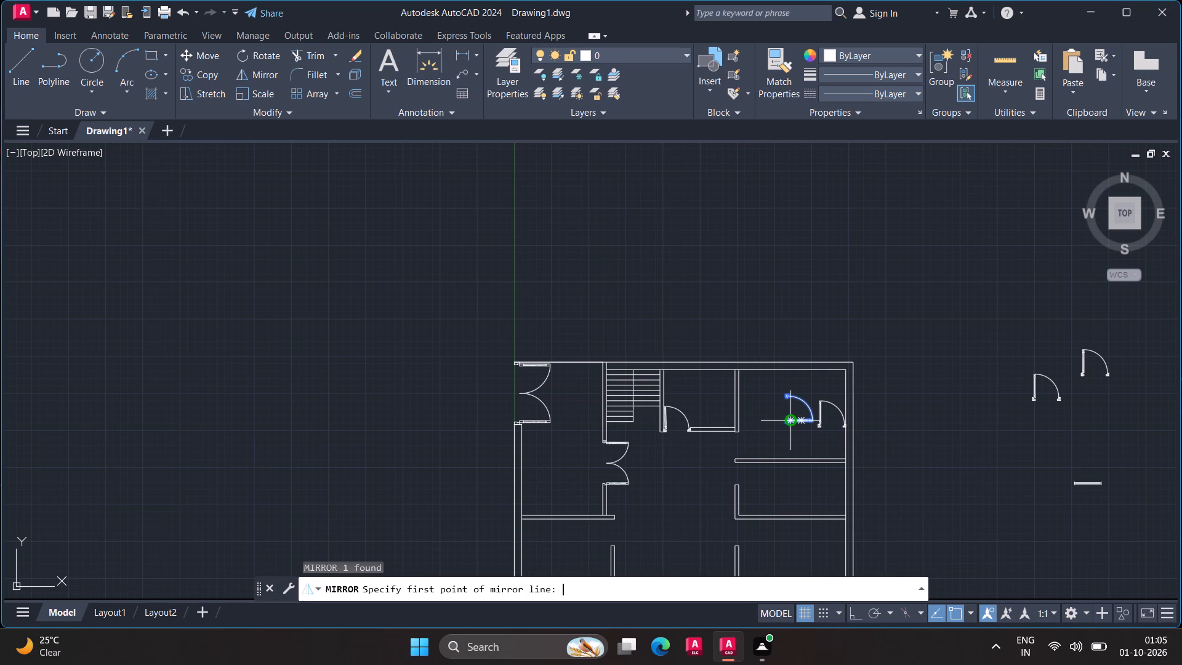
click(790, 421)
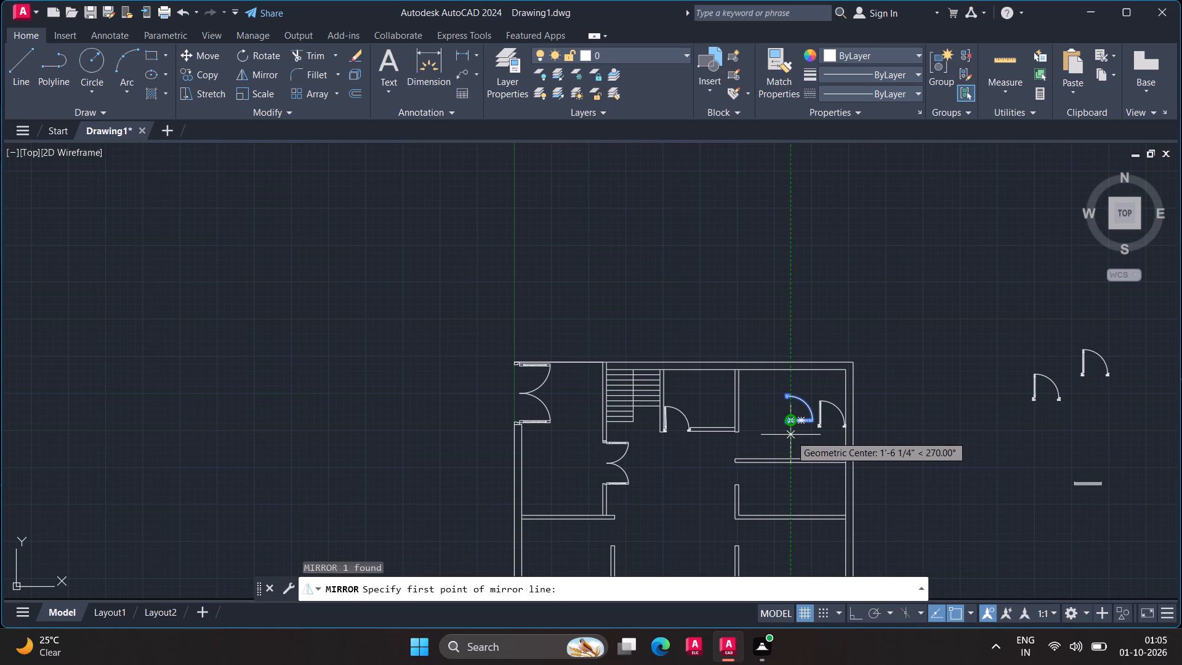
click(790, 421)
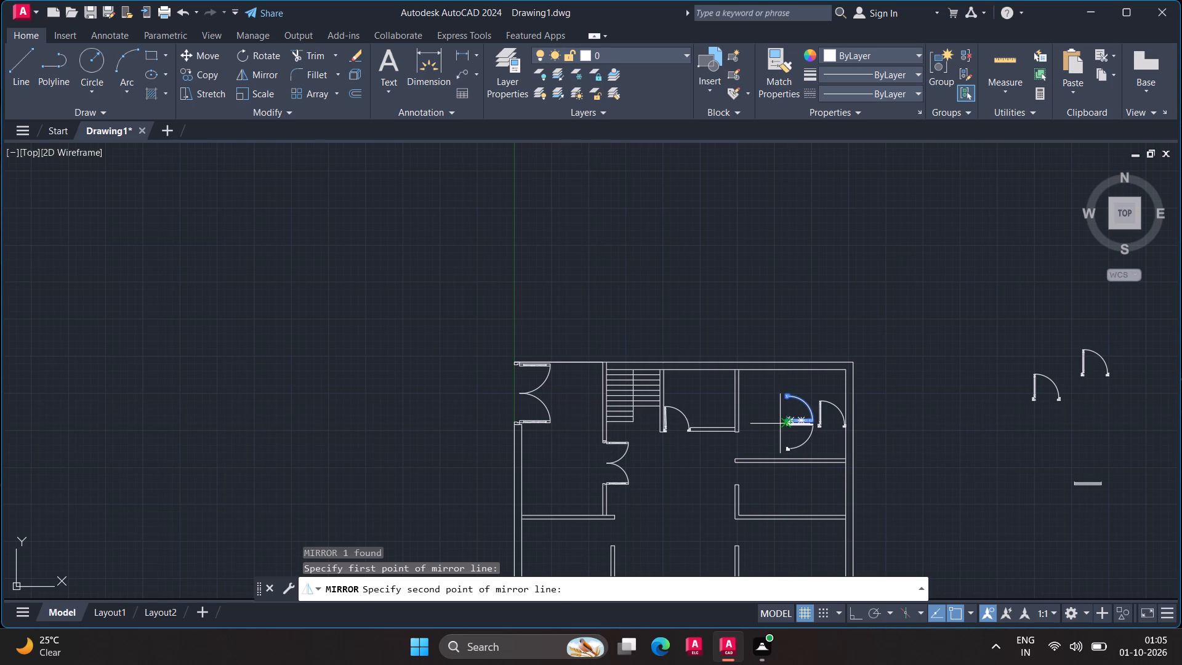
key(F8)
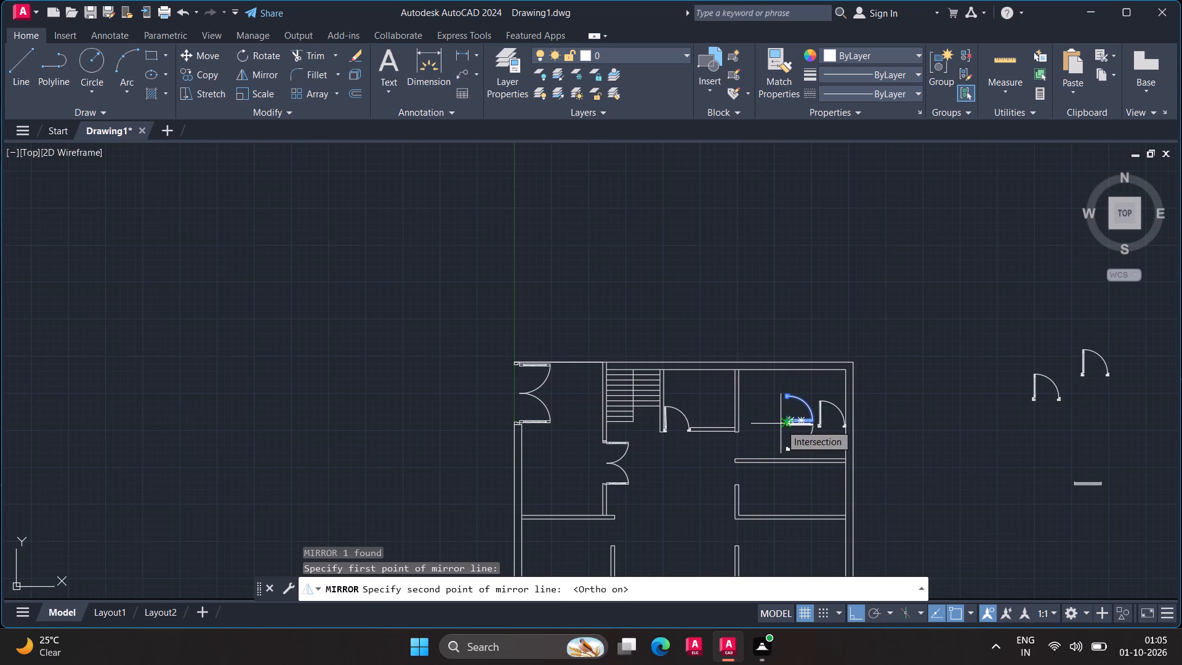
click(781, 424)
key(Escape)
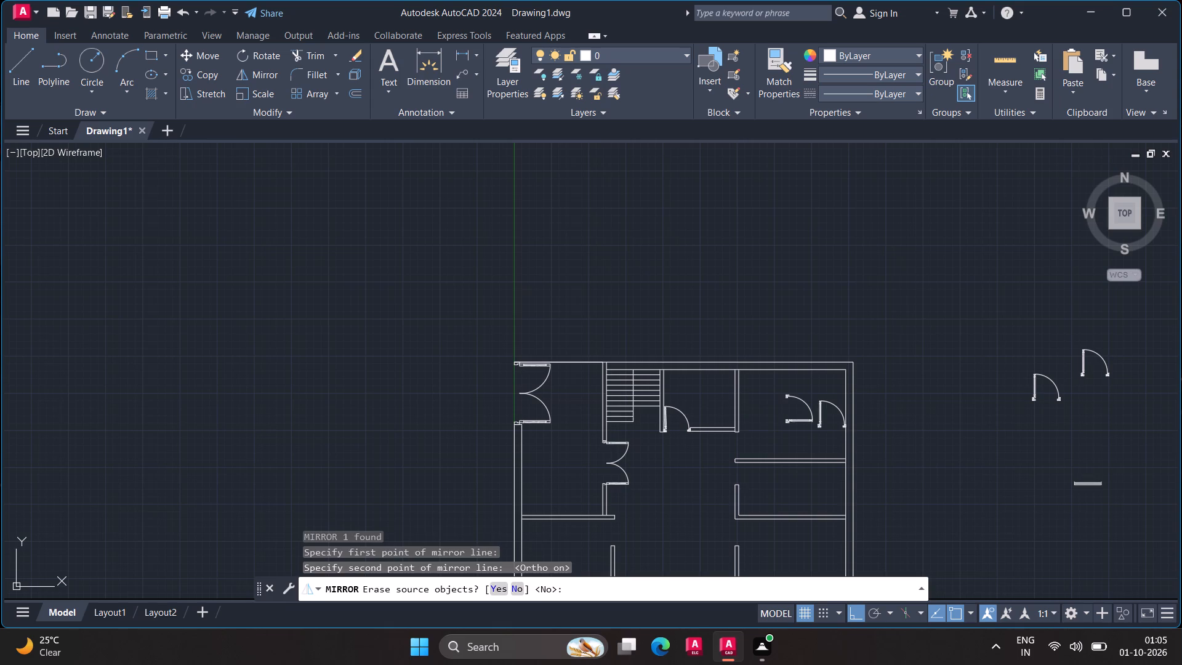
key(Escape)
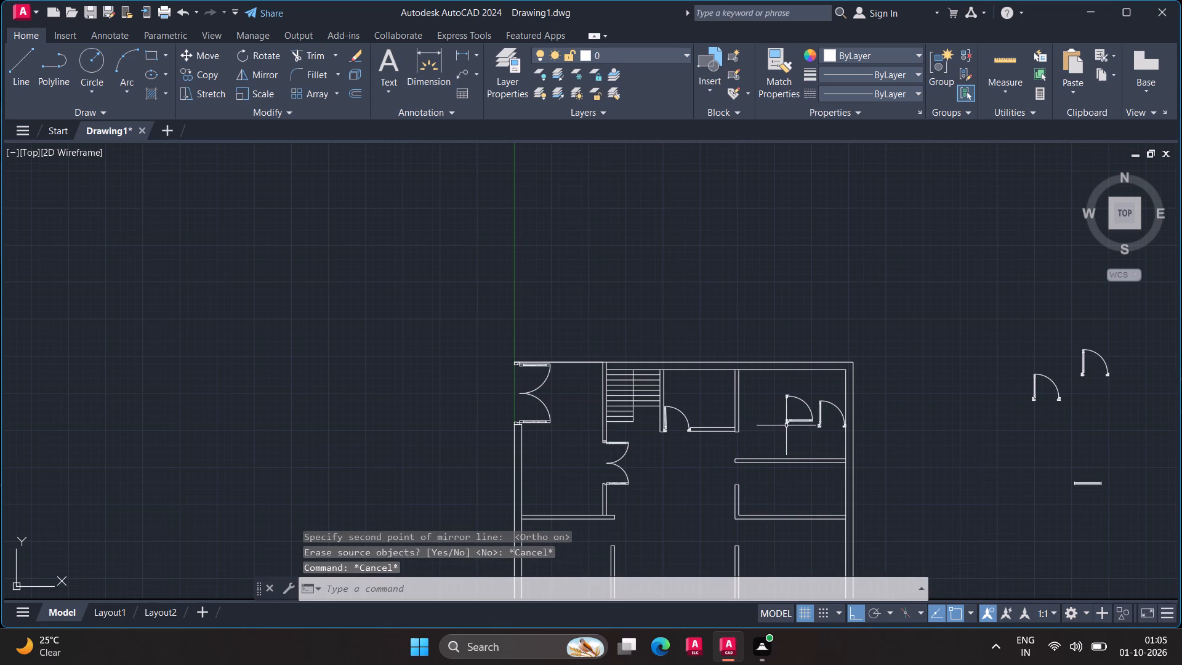
Move the rotated single door by its insertion point onto the horizontal partition, near the partition's free end.
click(787, 422)
drag(787, 422, 754, 461)
click(753, 461)
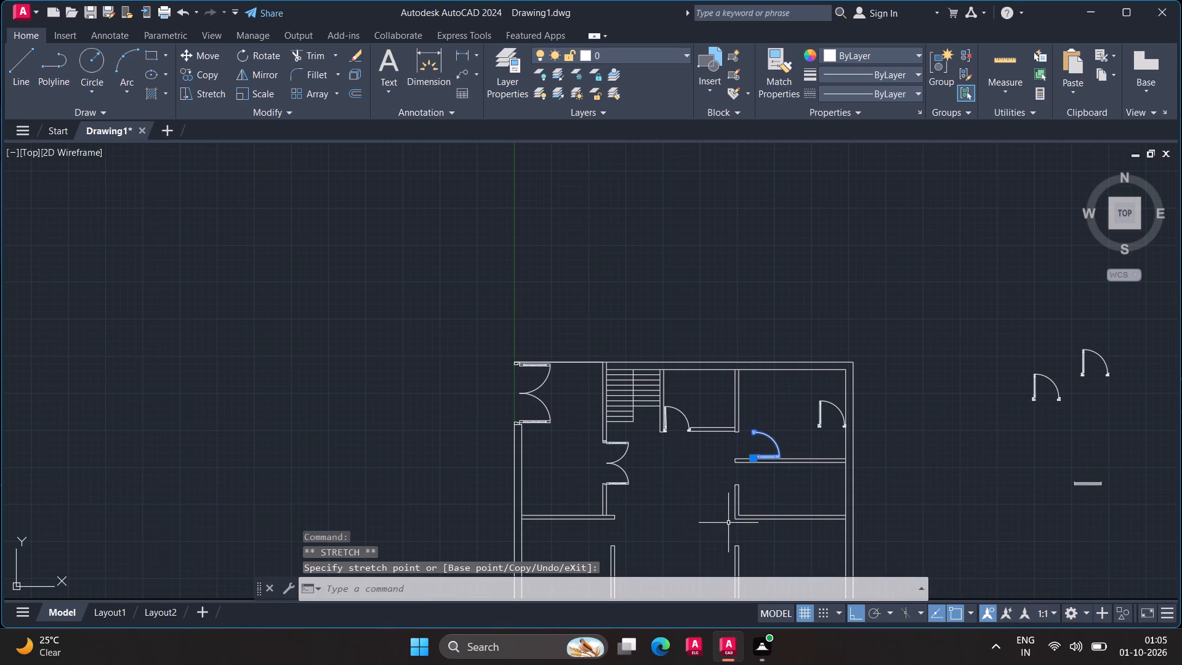
key(F8)
scroll(774, 491, up, 3)
middle_drag(770, 480, 875, 479)
scroll(875, 479, up, 1)
key(Escape)
key(Escape)
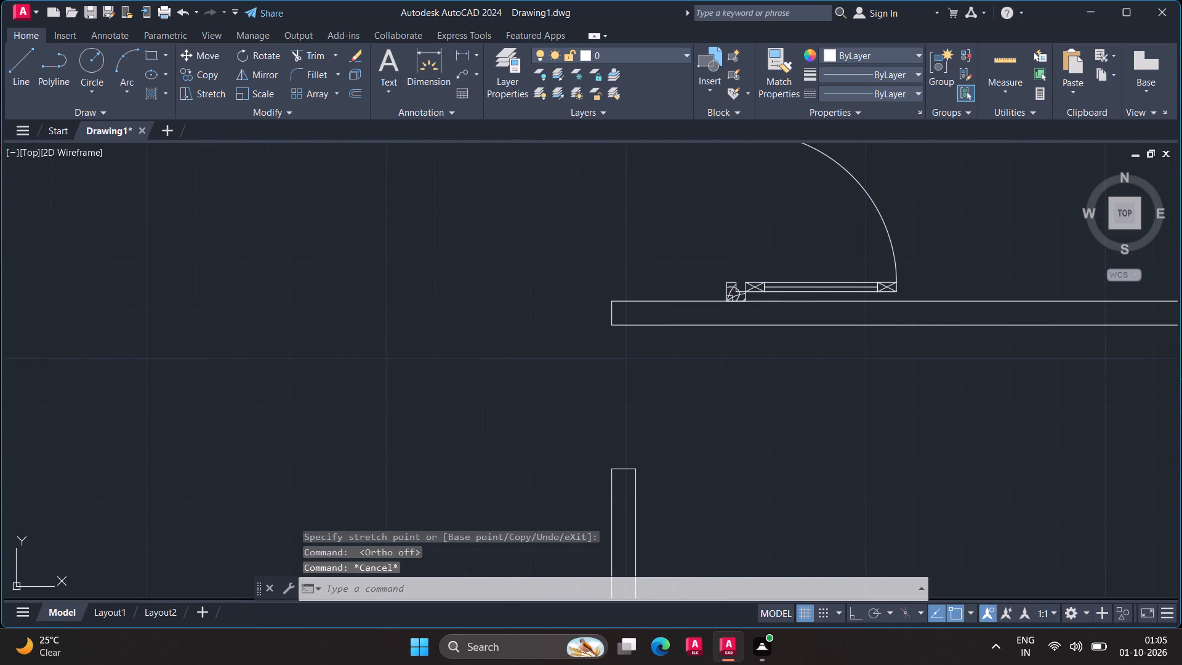
key(Escape)
Align the door's two outer frame corners with the partition's upper end corner and the vertical wall's end corner above, scaling it to the opening.
middle_drag(819, 437, 832, 553)
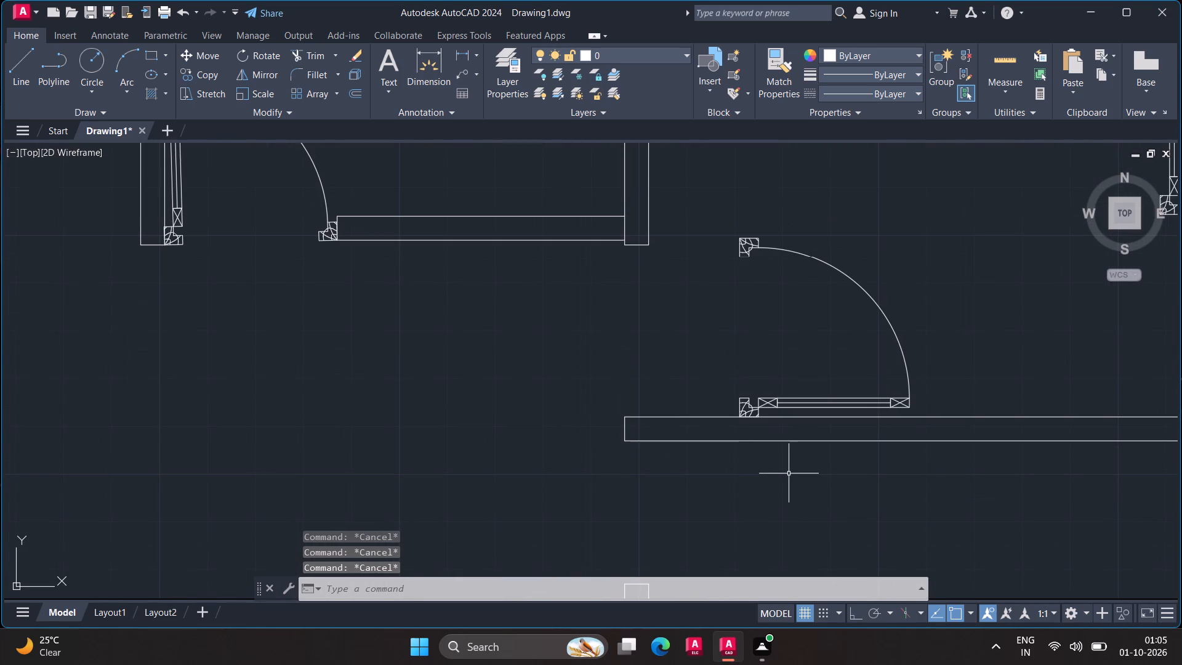
text(align)
key(Return)
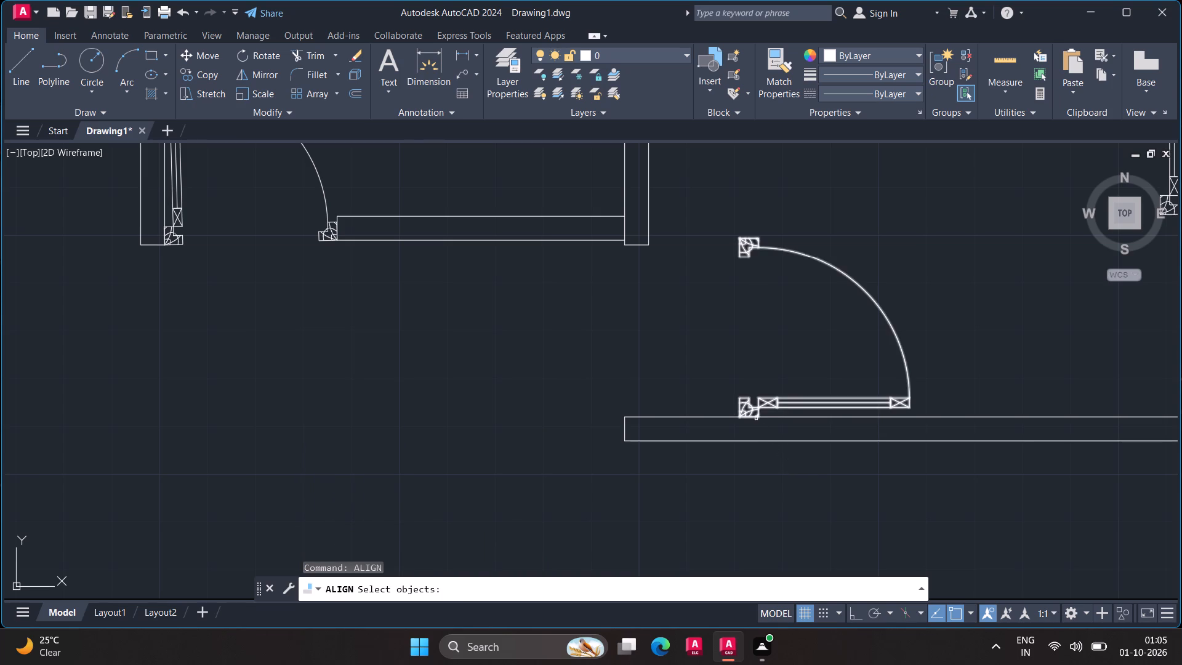
click(755, 417)
key(Return)
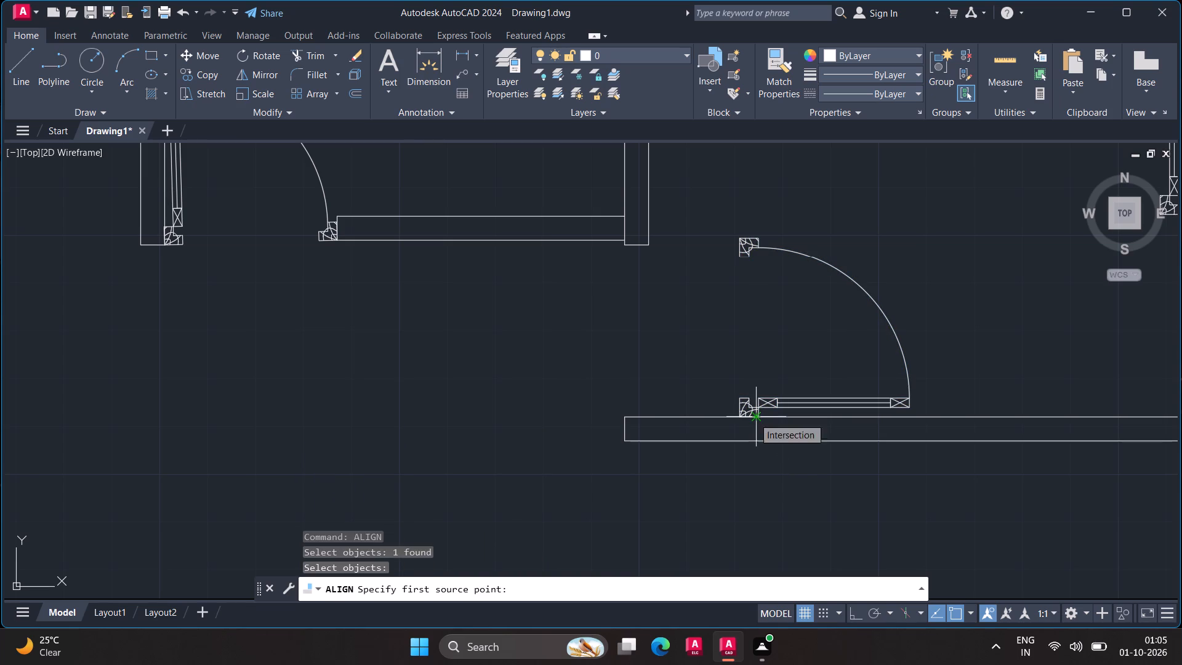
scroll(723, 414, up, 4)
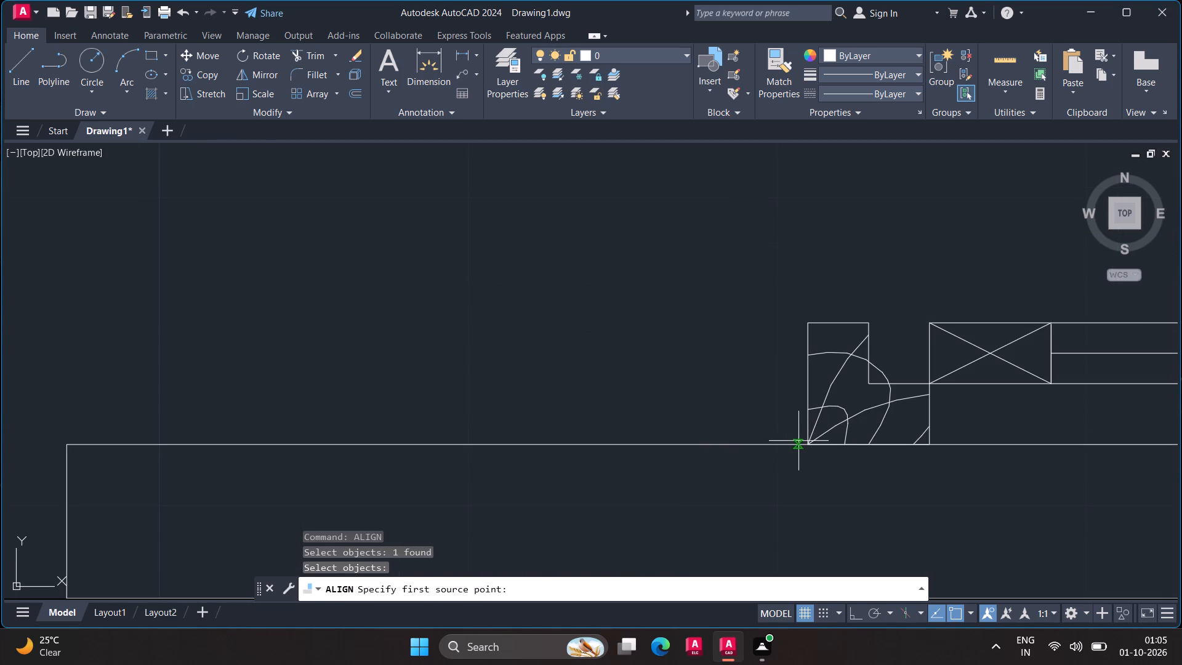
click(806, 441)
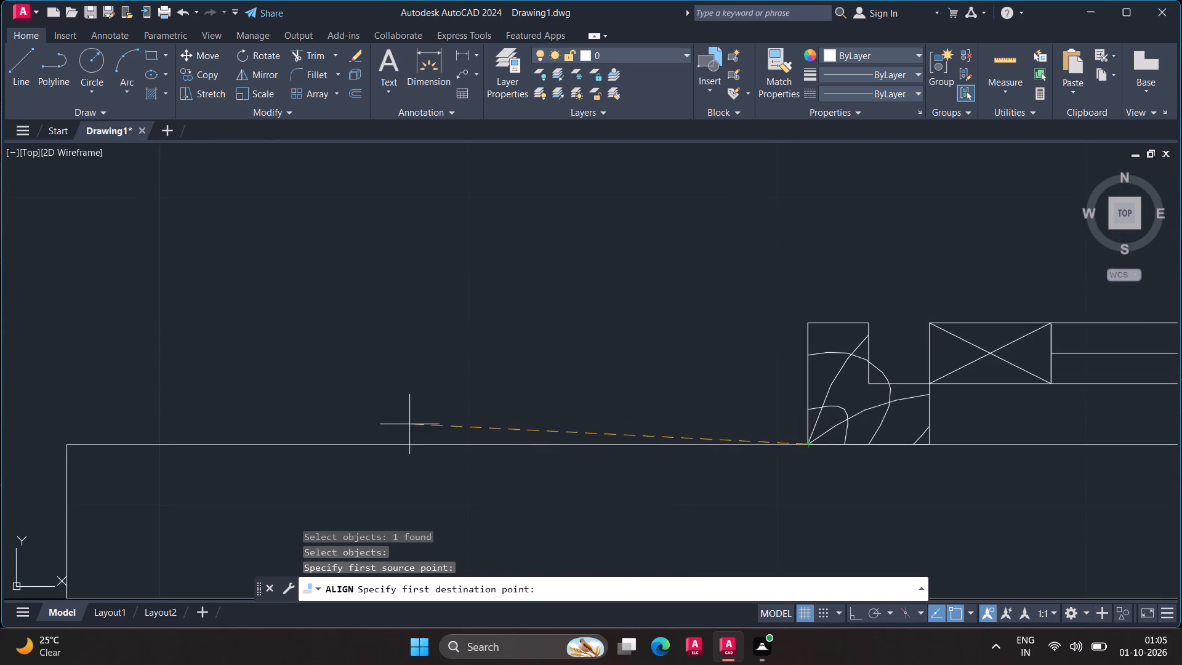
scroll(403, 417, down, 2)
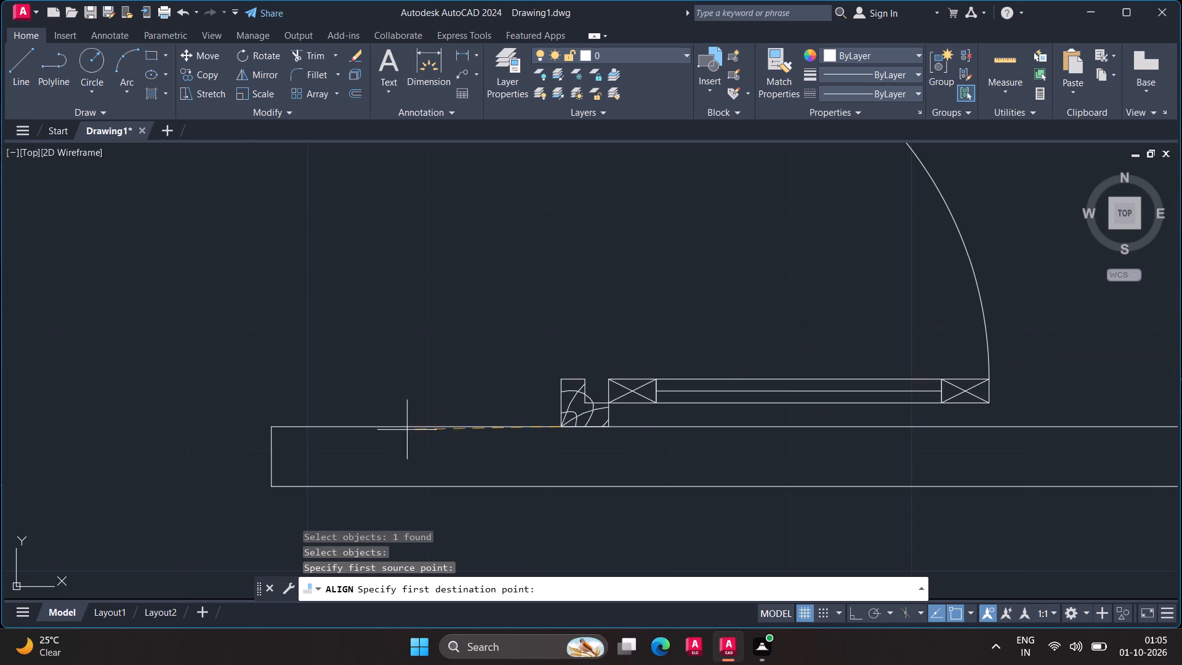
click(271, 426)
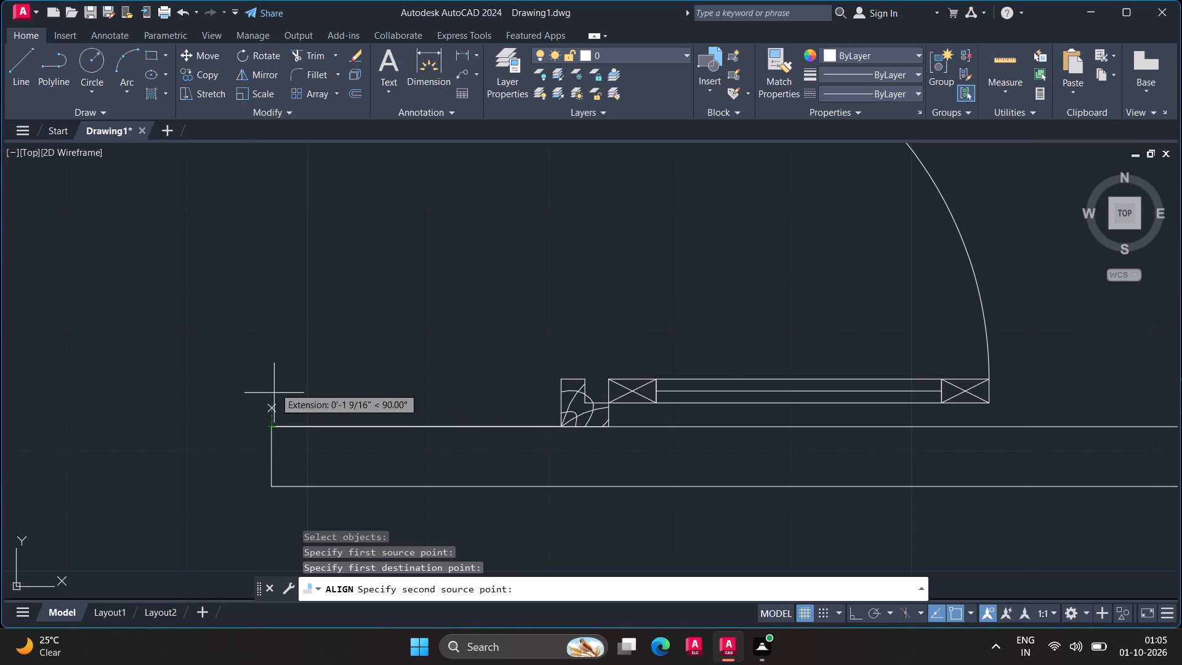
scroll(275, 379, down, 3)
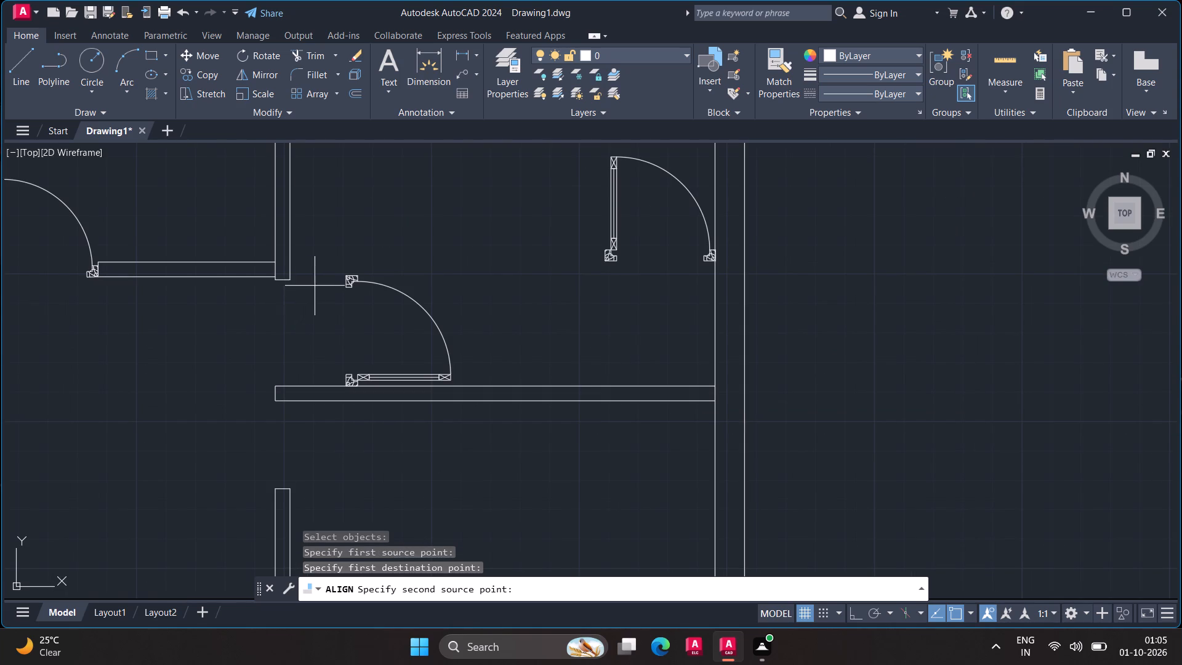
click(346, 273)
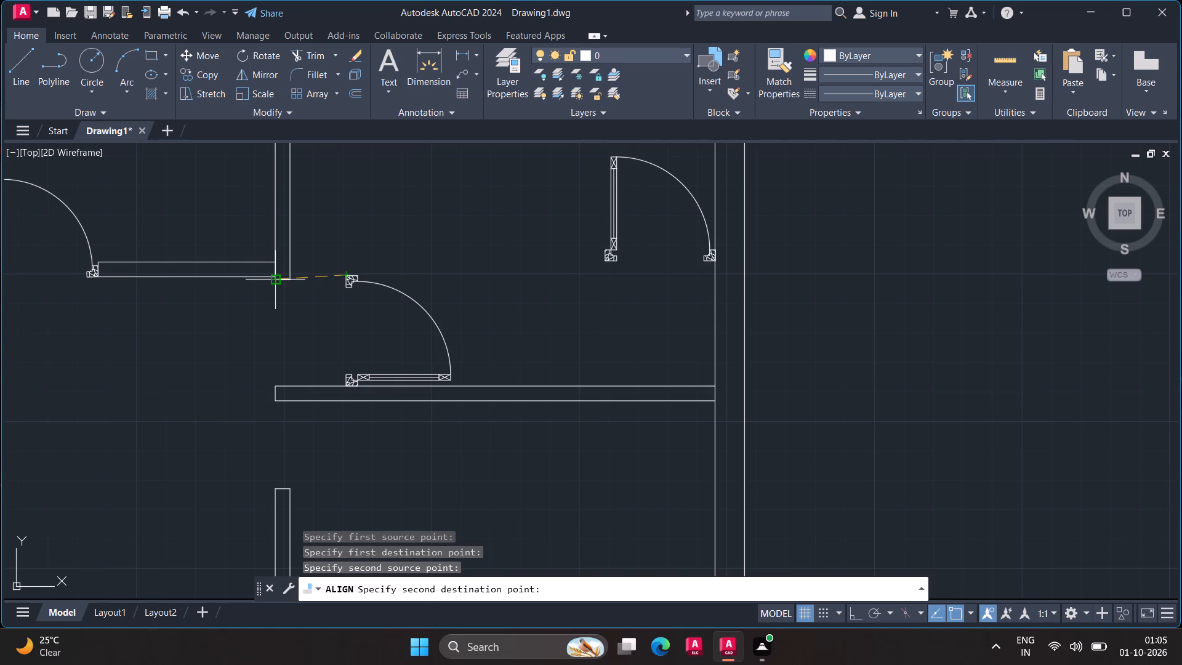
scroll(275, 280, up, 3)
click(274, 279)
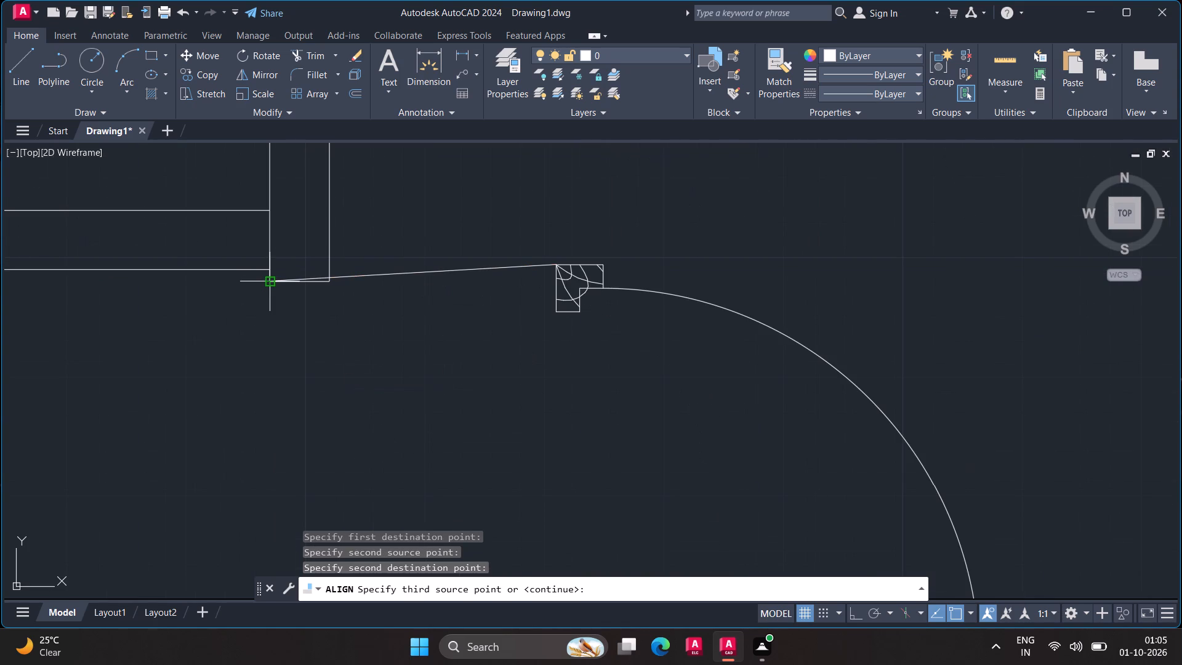
key(Return)
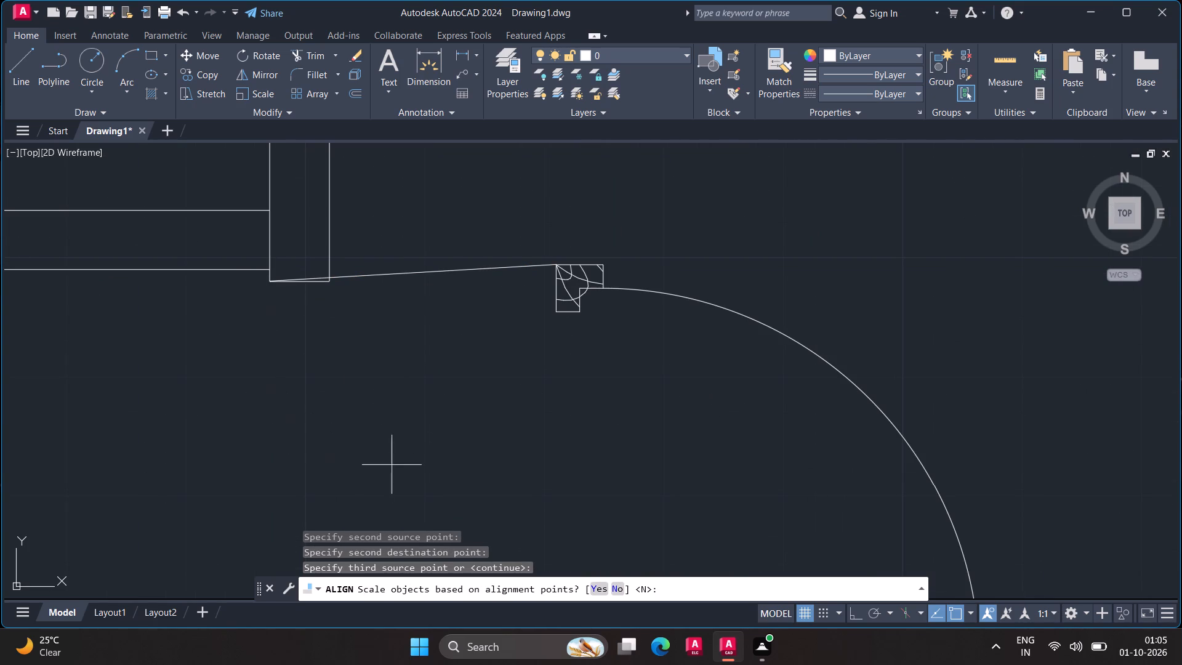
click(592, 586)
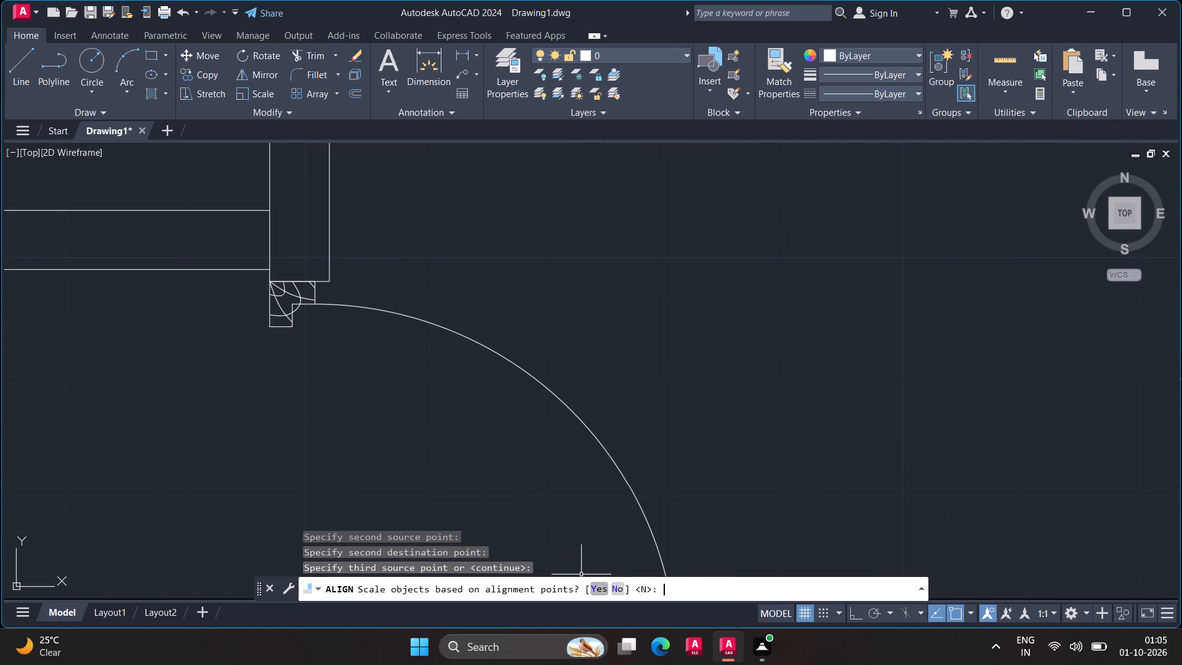
Mirror the aligned door across a horizontal line through its hinge-side frame, keeping the source door.
scroll(597, 277, down, 3)
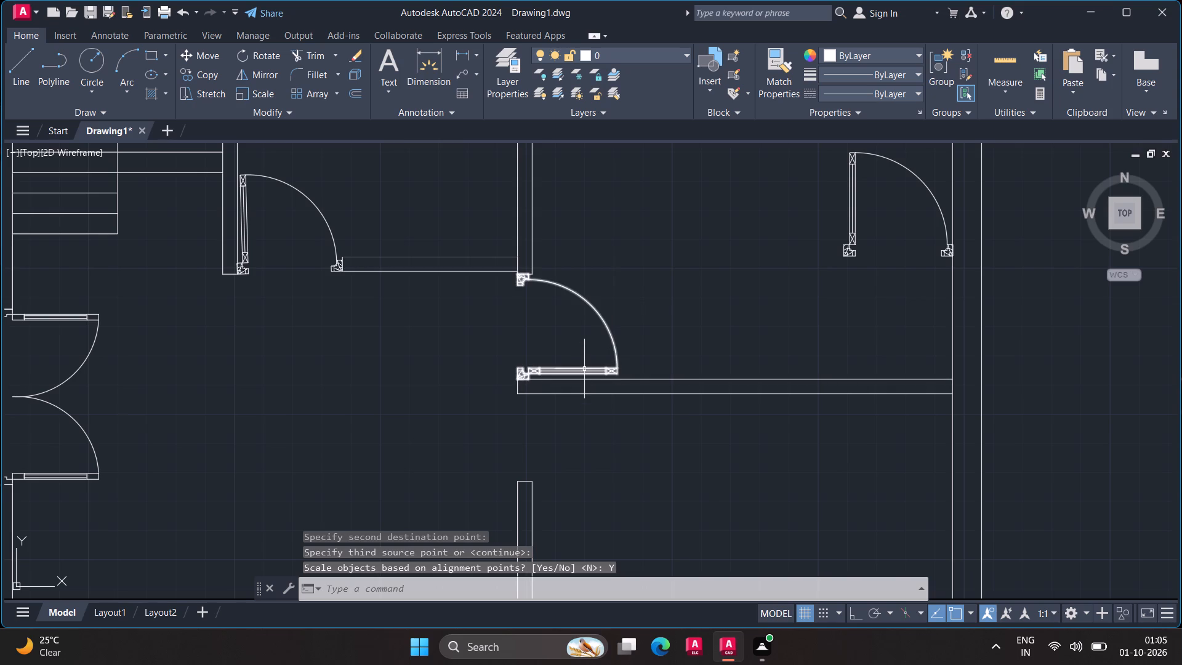
click(584, 369)
text(mi)
key(Return)
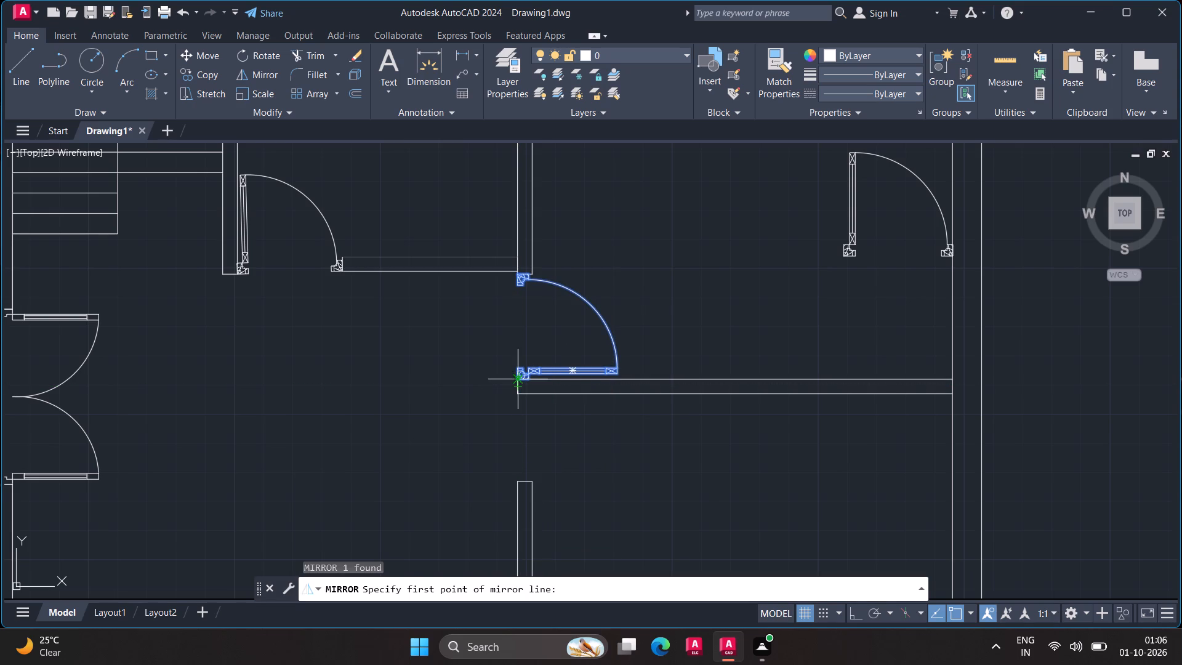
click(520, 376)
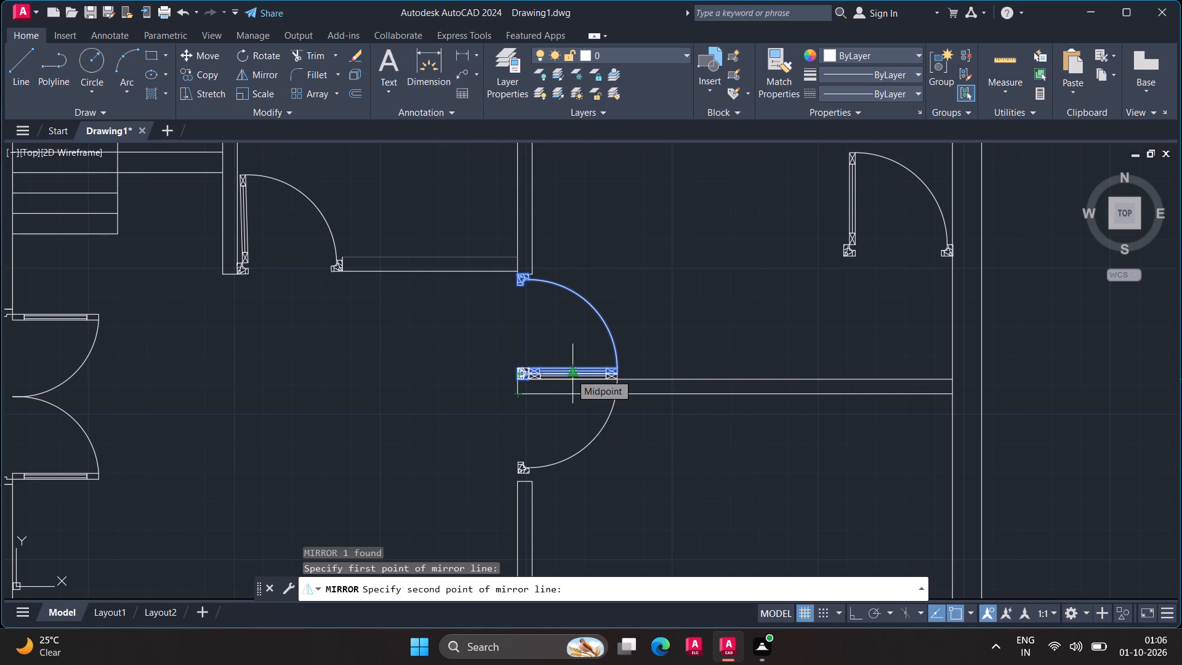
key(F8)
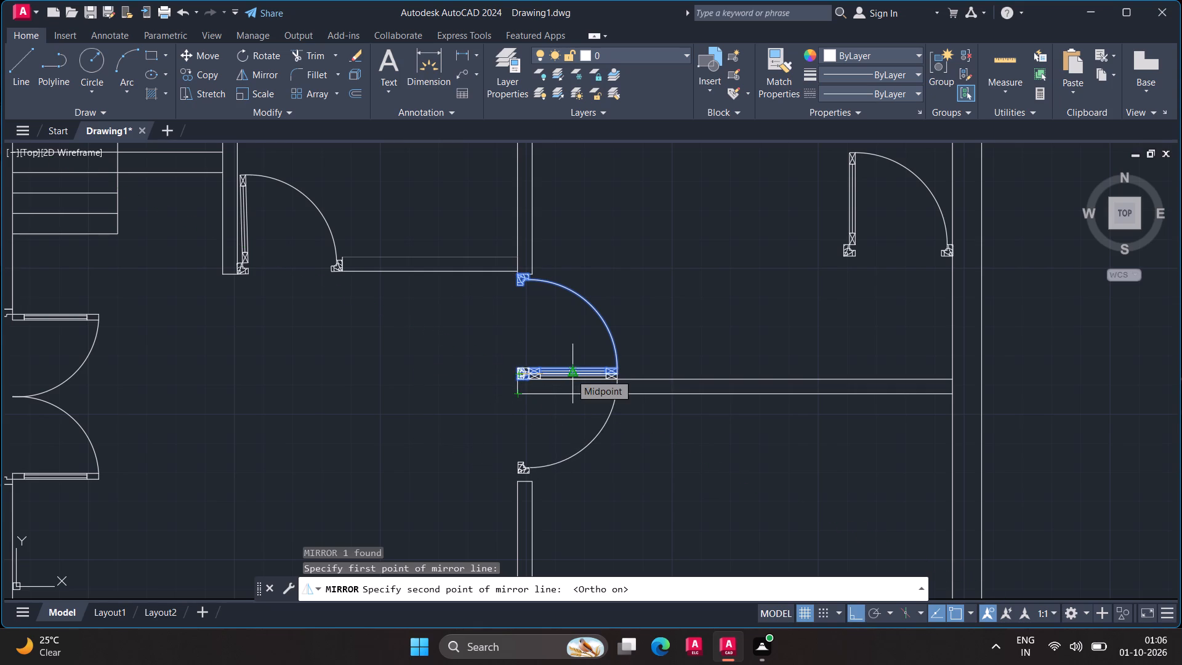
click(571, 347)
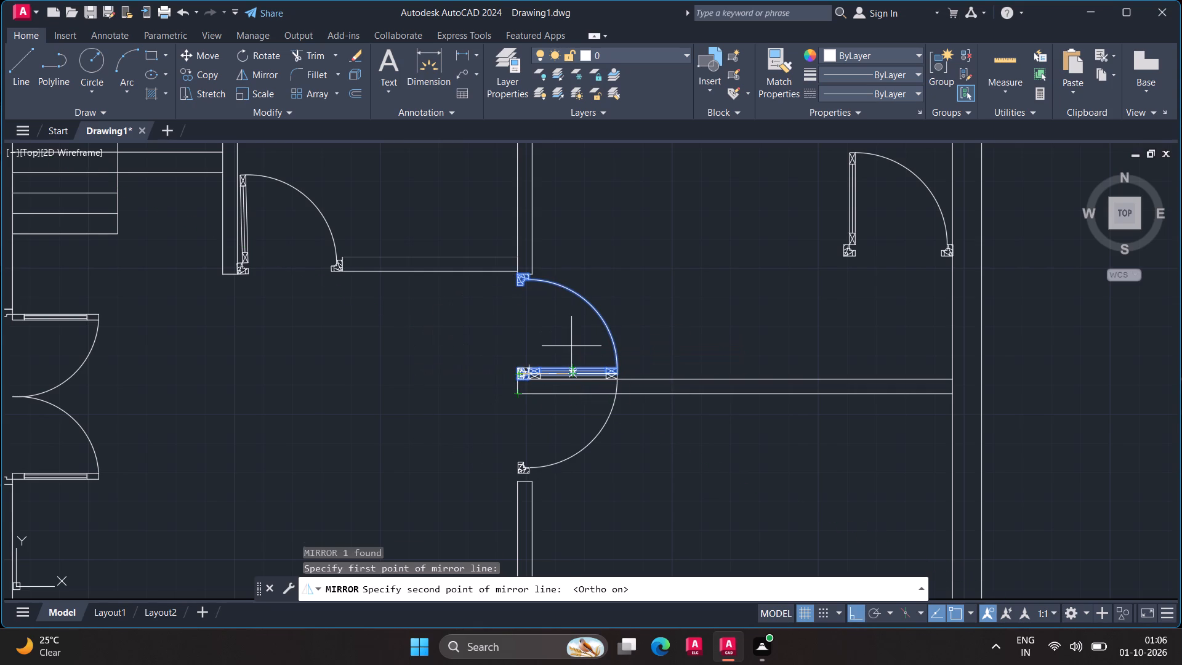
click(524, 379)
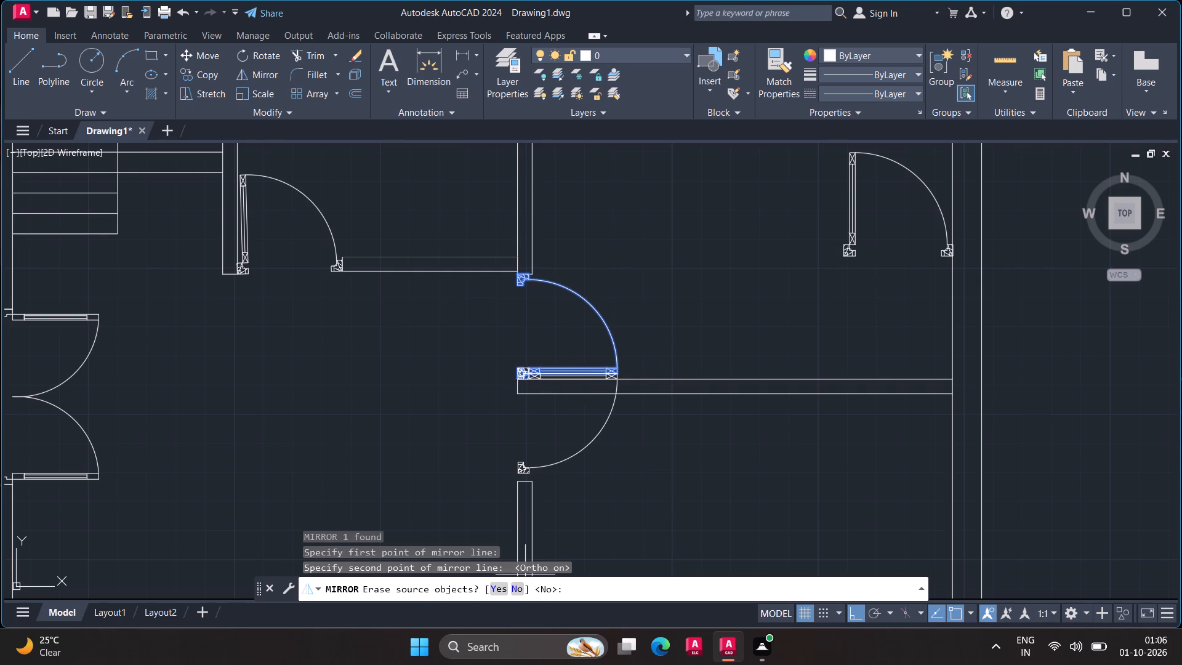
click(513, 587)
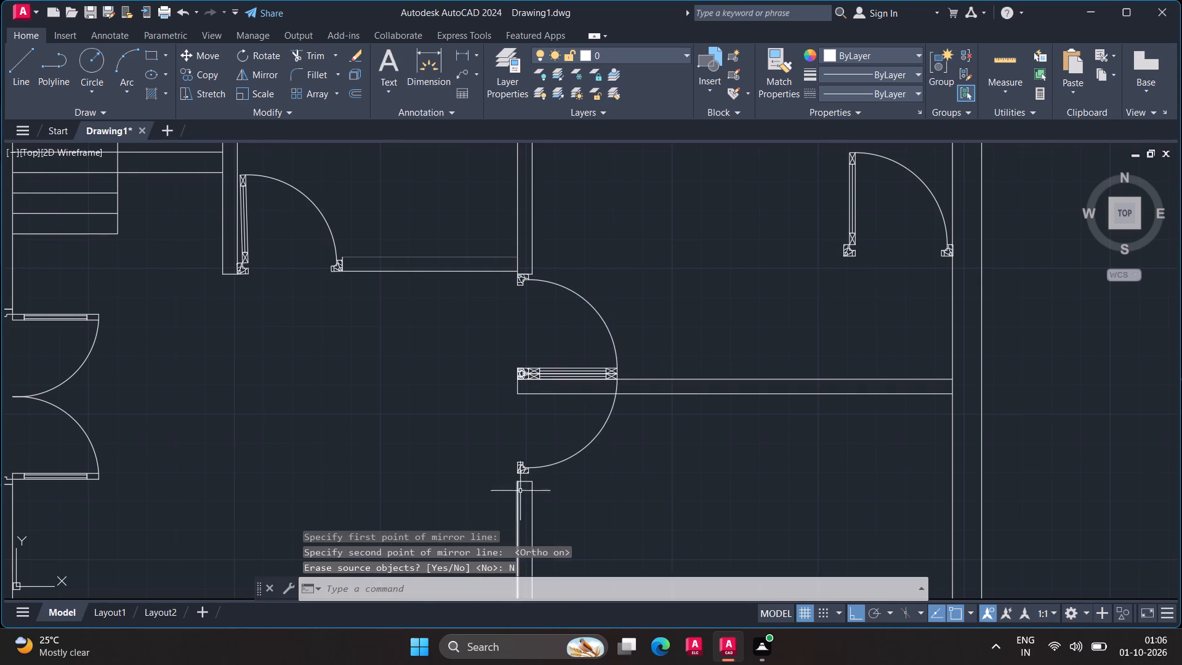
Move the mirrored door straight down by its insertion point to just below the horizontal partition, beside the lower opening.
click(521, 381)
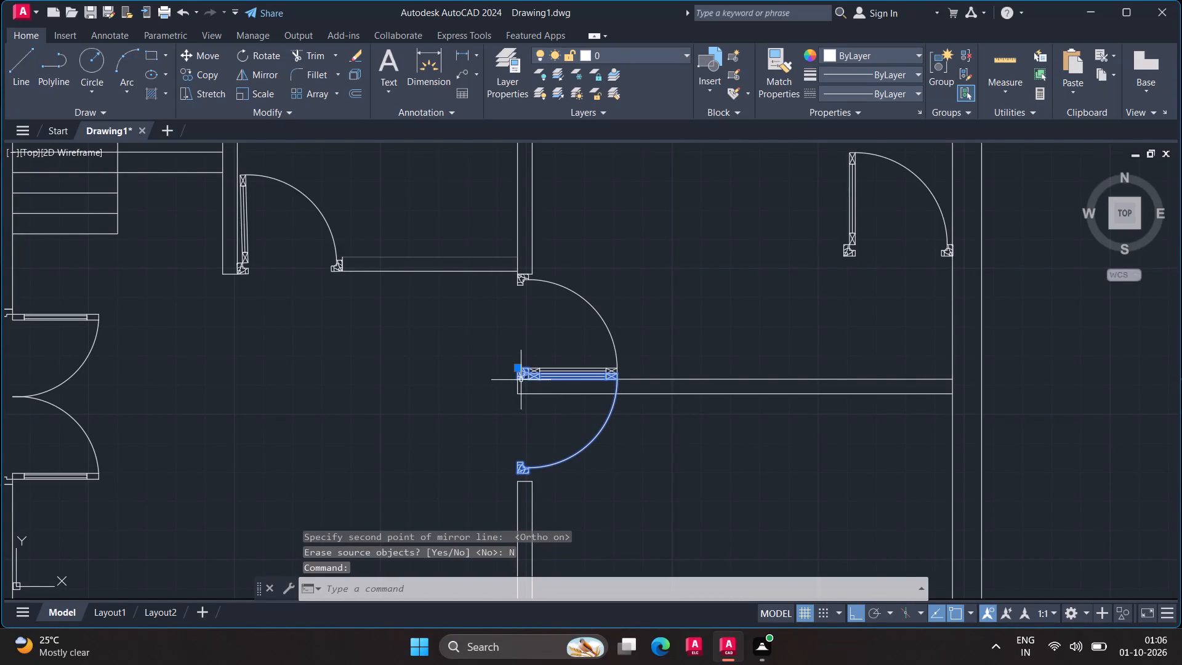
drag(518, 370, 526, 385)
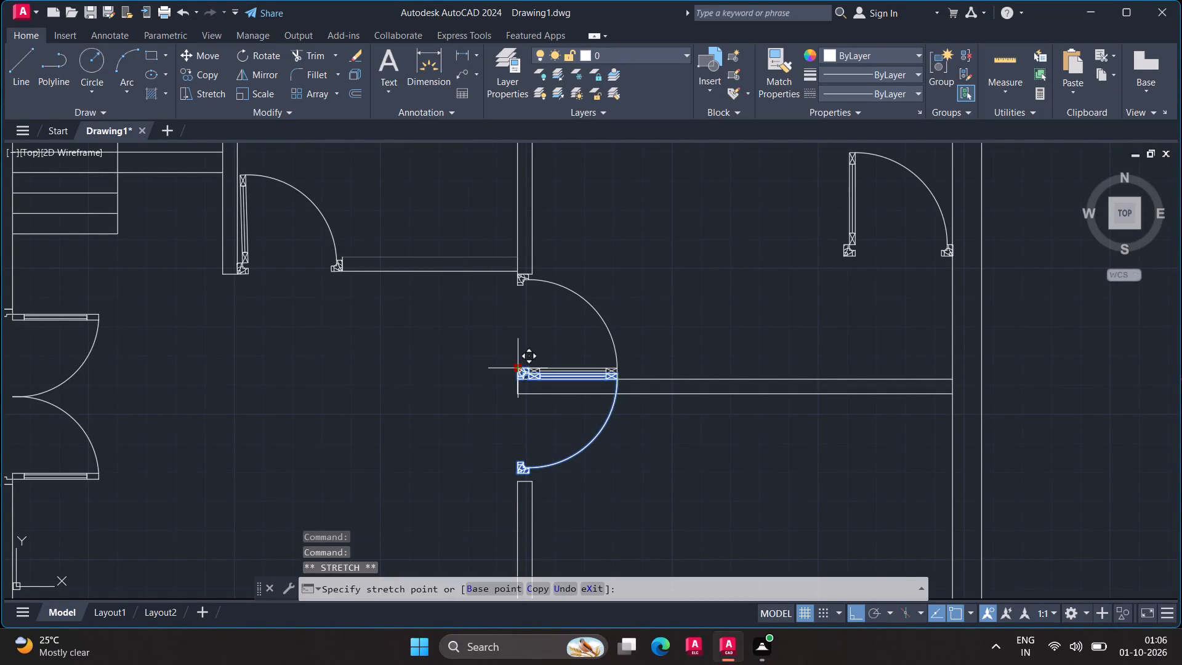
drag(526, 385, 534, 406)
click(534, 406)
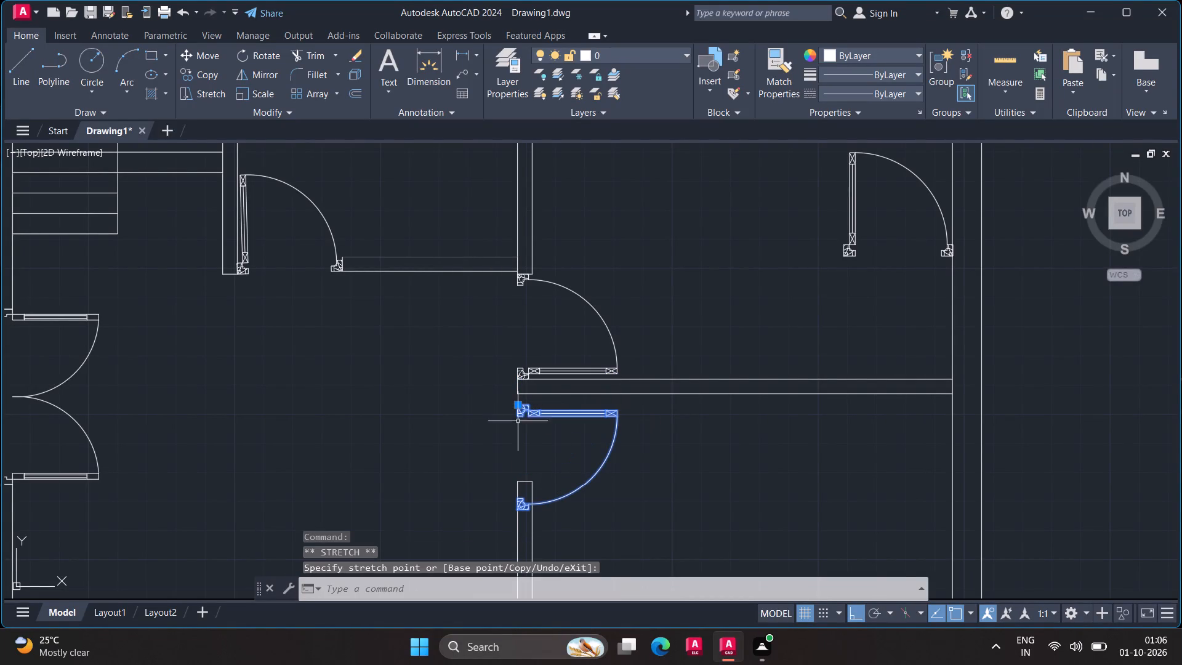
key(Escape)
key(Escape)
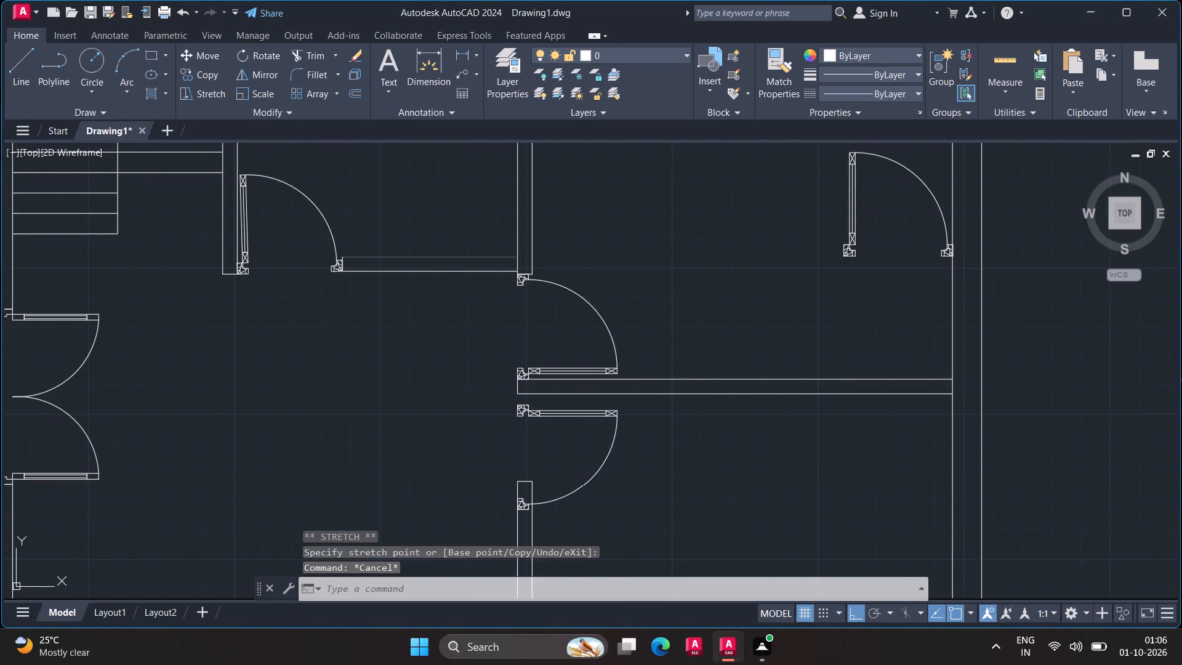
Align the mirrored door's two outer frame corners with the partition's lower end corner and the wall's end corner below, scaling it to the opening.
key(a)
text(lign)
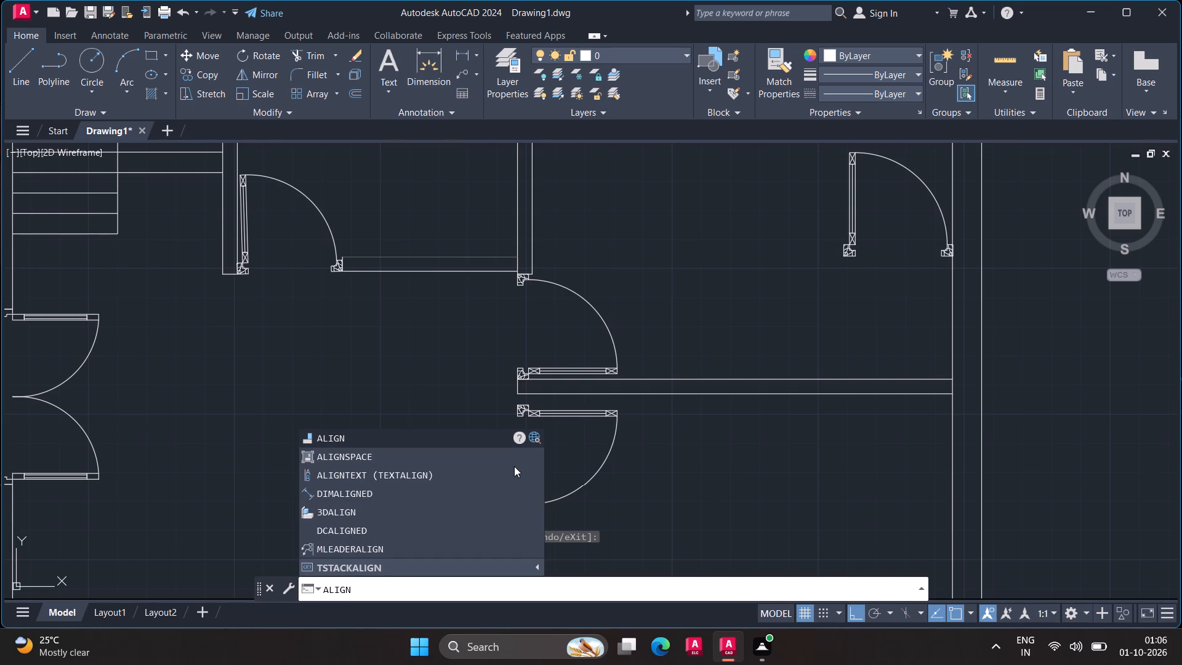
key(Return)
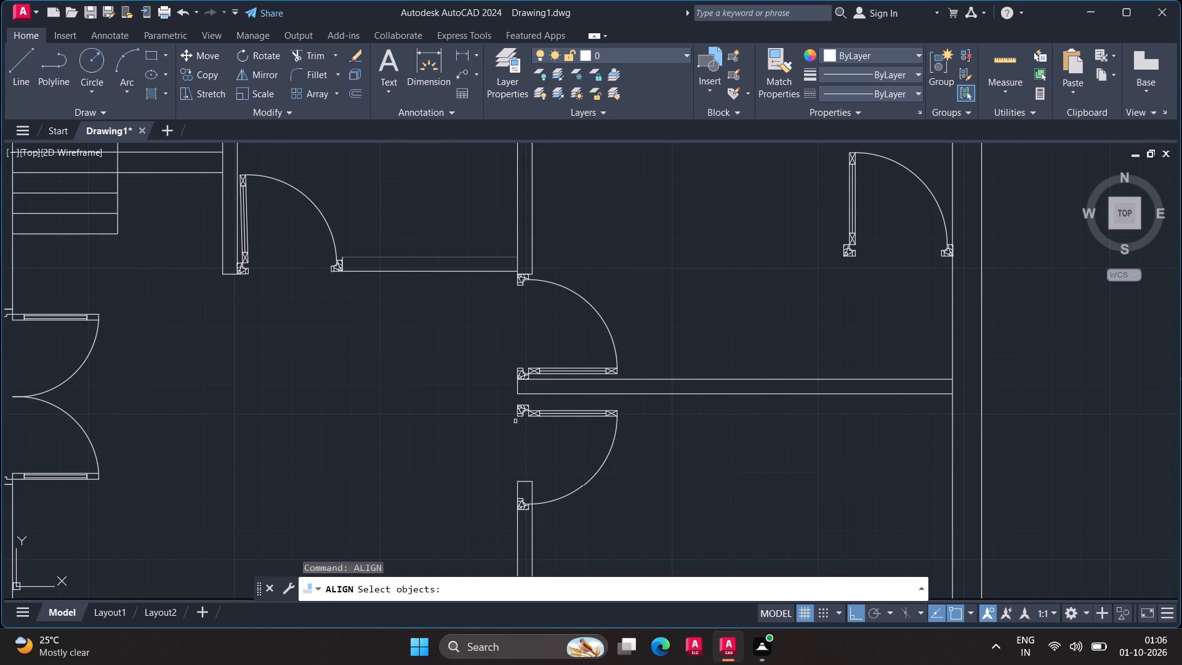
click(517, 414)
key(Return)
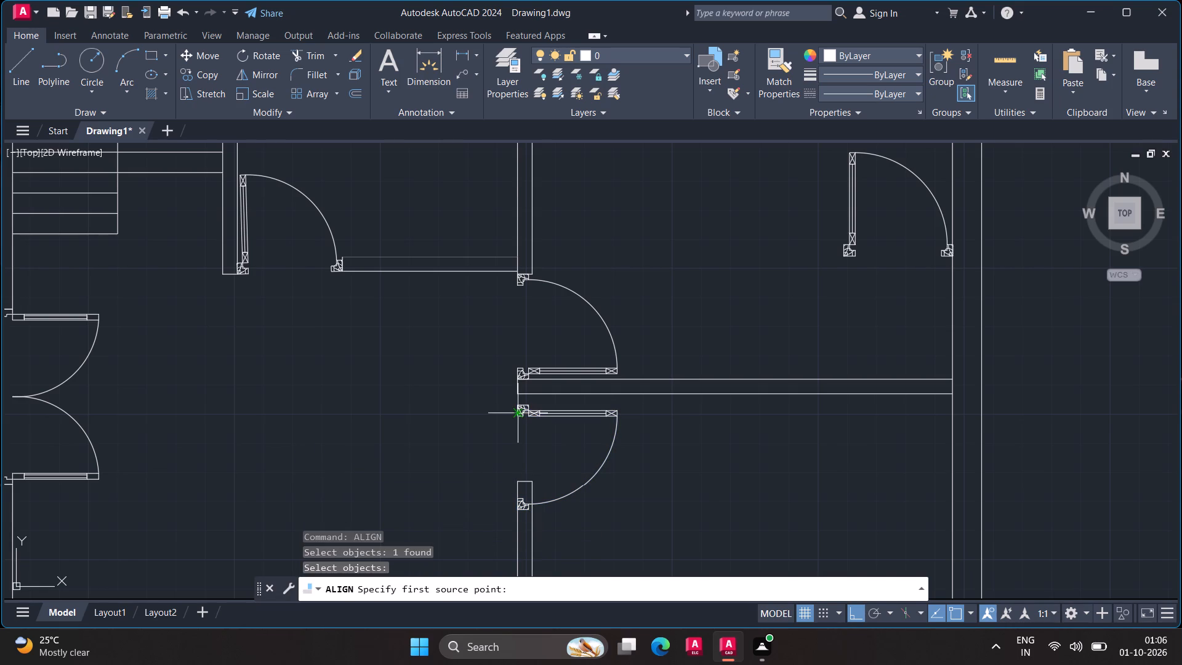
scroll(509, 417, up, 4)
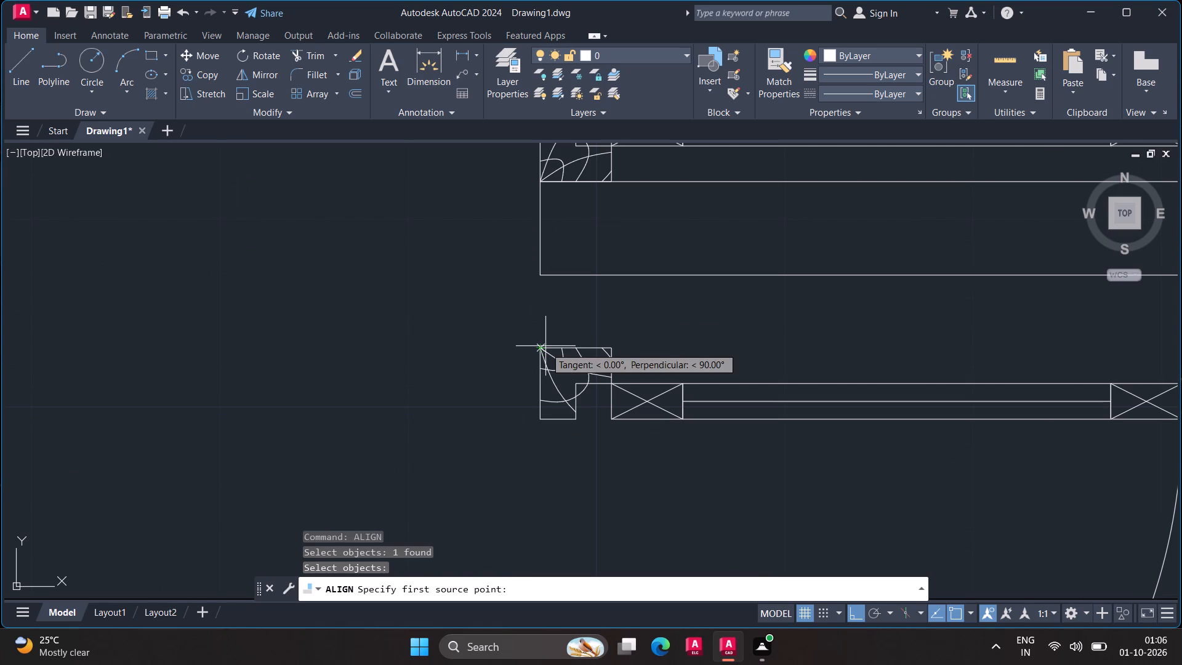
click(540, 350)
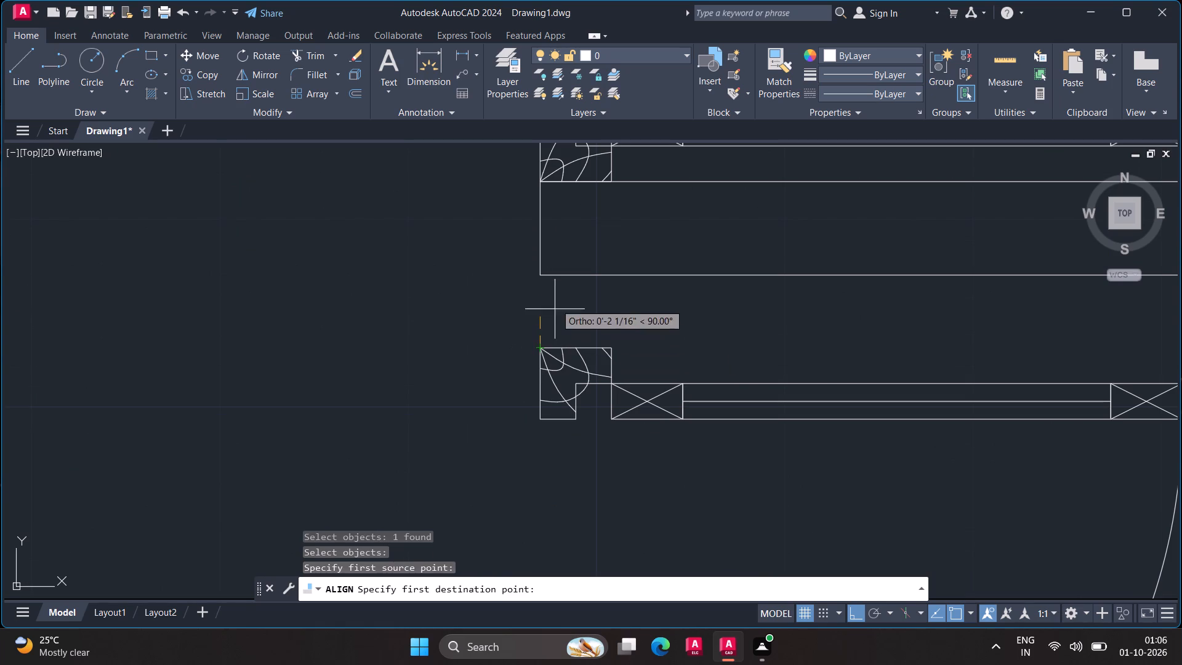
click(539, 276)
scroll(560, 374, down, 3)
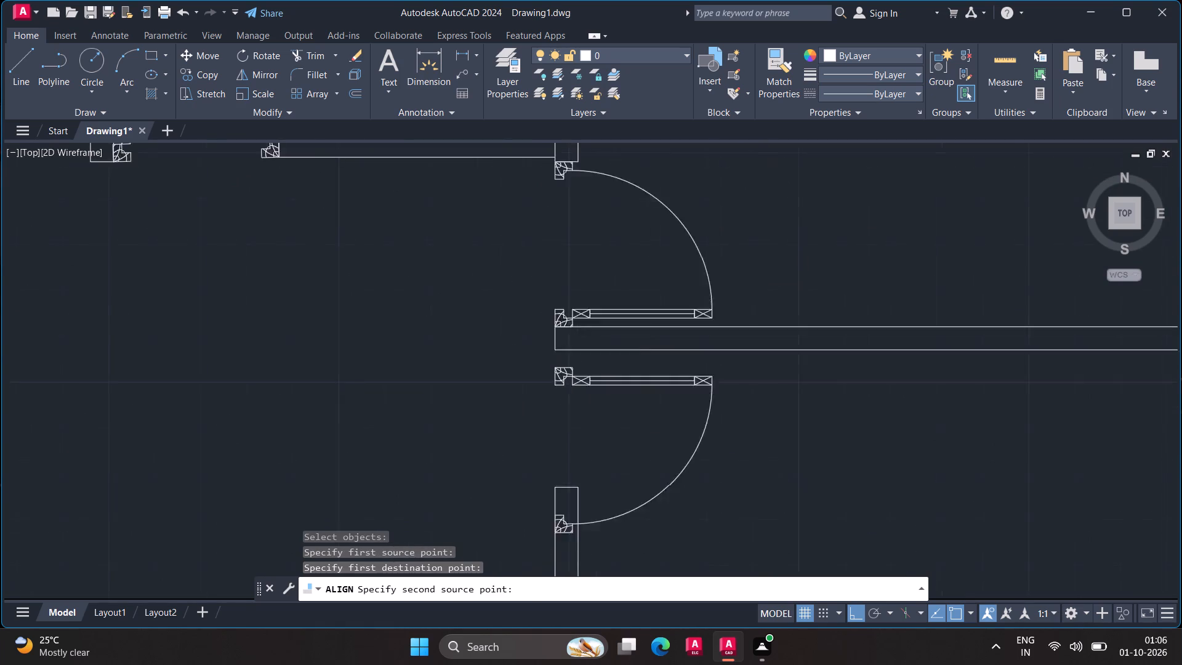
scroll(560, 375, down, 1)
middle_drag(570, 381, 657, 255)
scroll(651, 347, up, 4)
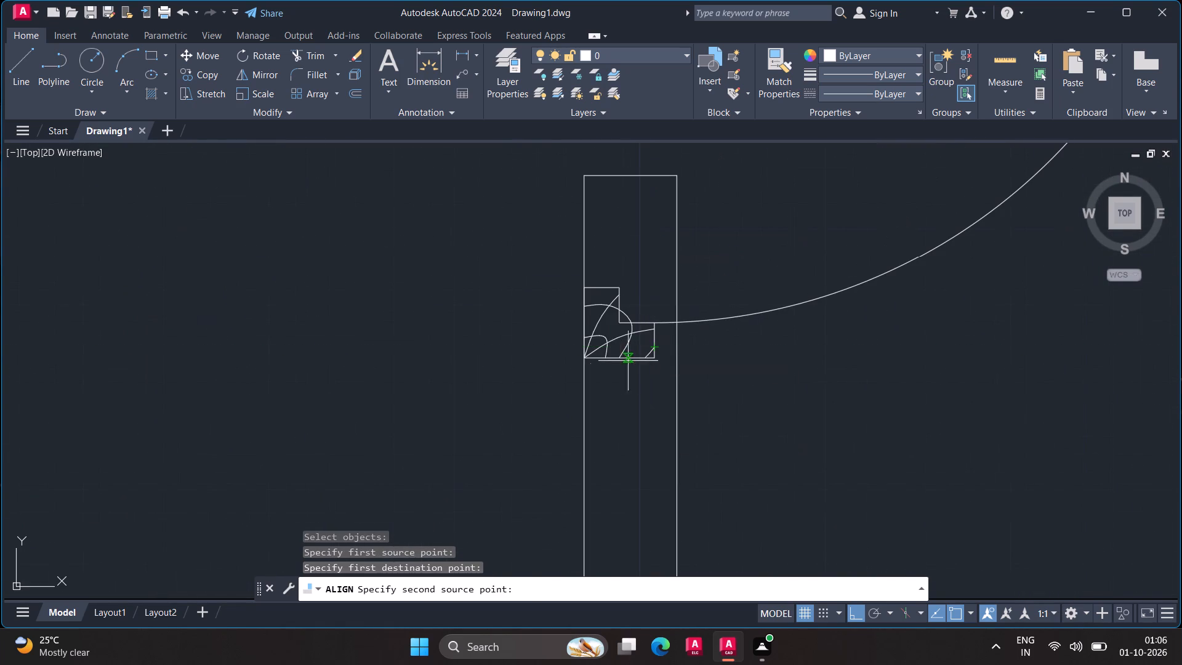
click(584, 358)
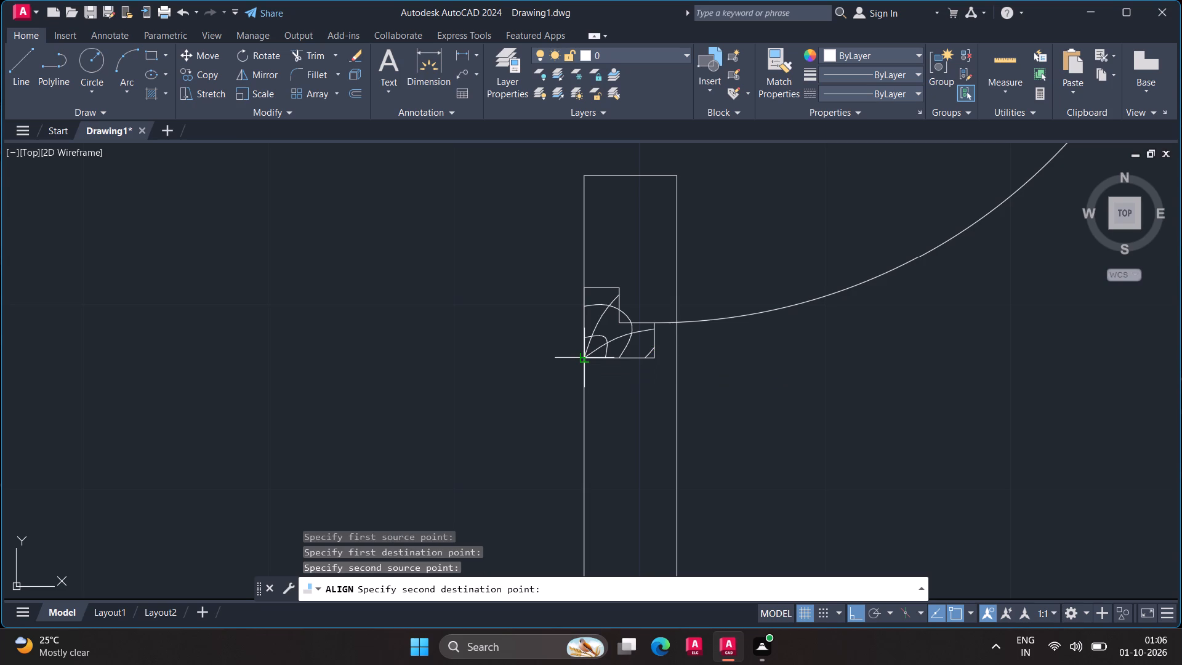
click(583, 179)
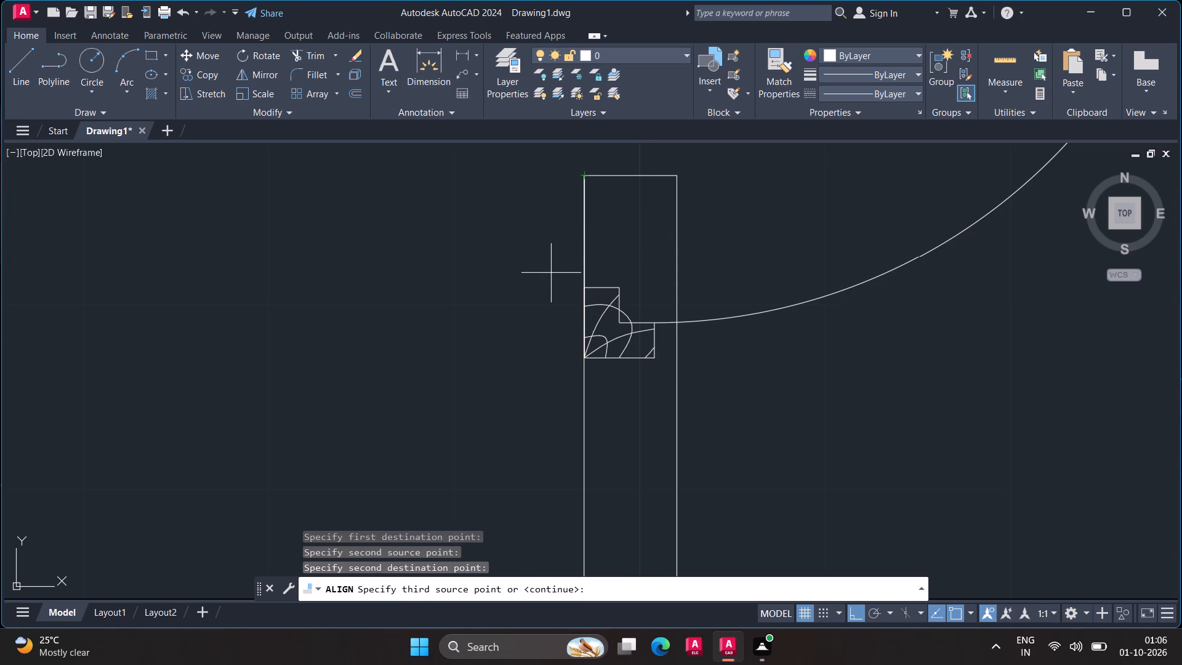
key(Return)
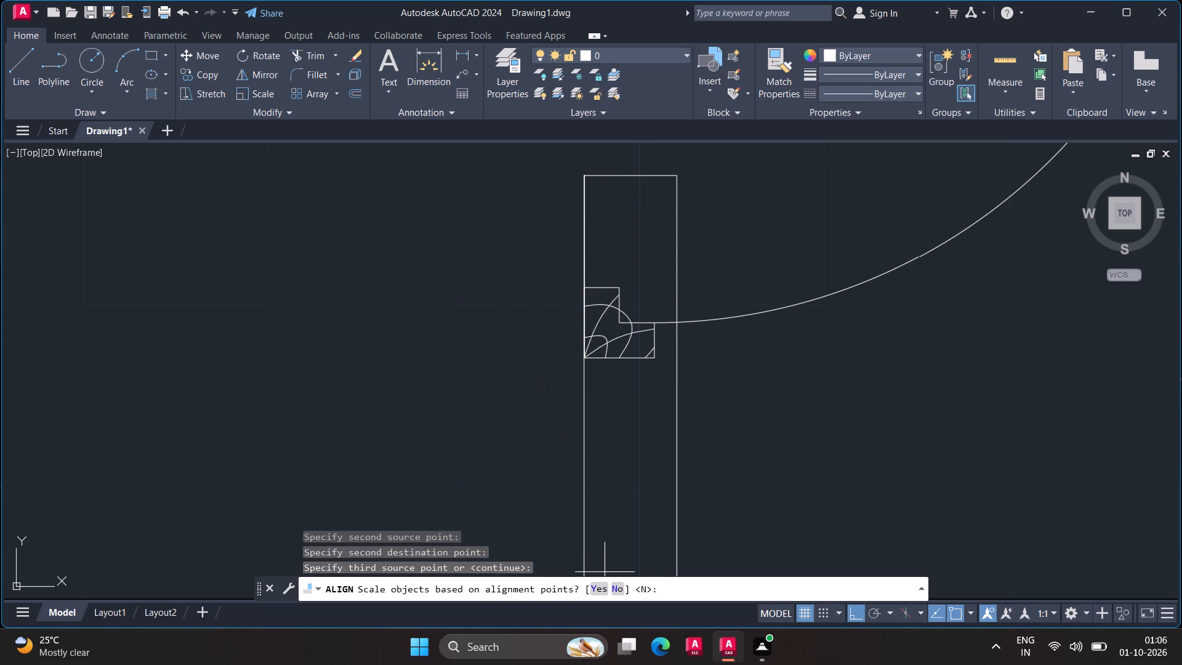
click(601, 587)
Copy the fitted door straight down along the wall line to the opening just below the next horizontal partition.
scroll(612, 483, down, 5)
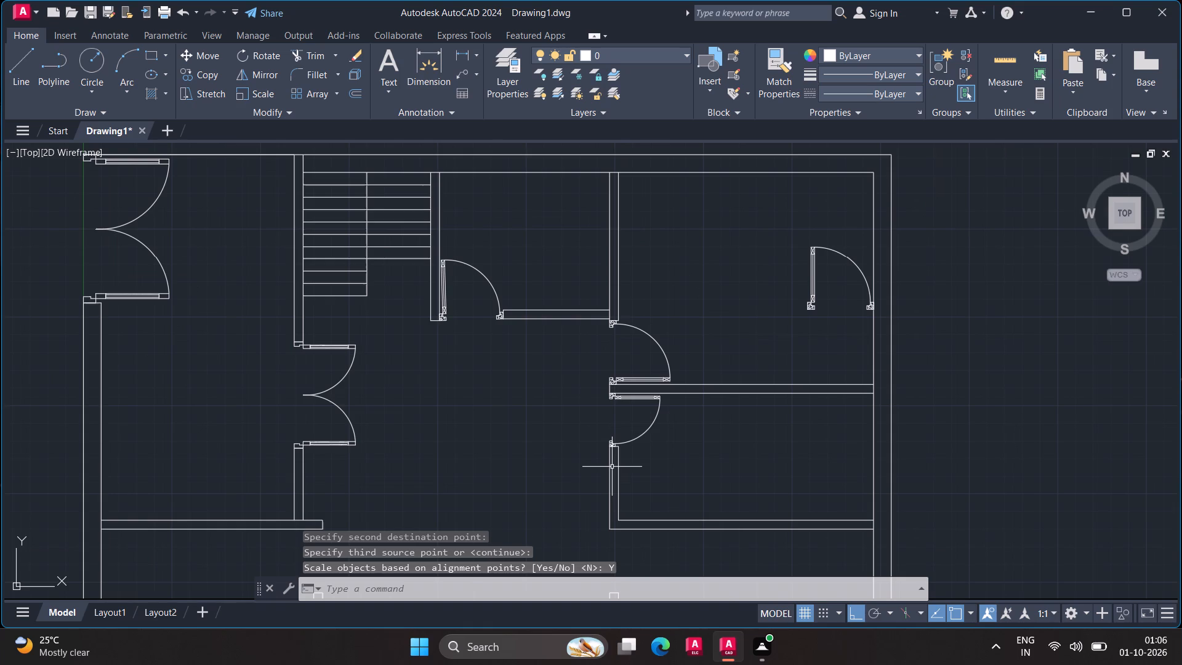
scroll(612, 467, up, 1)
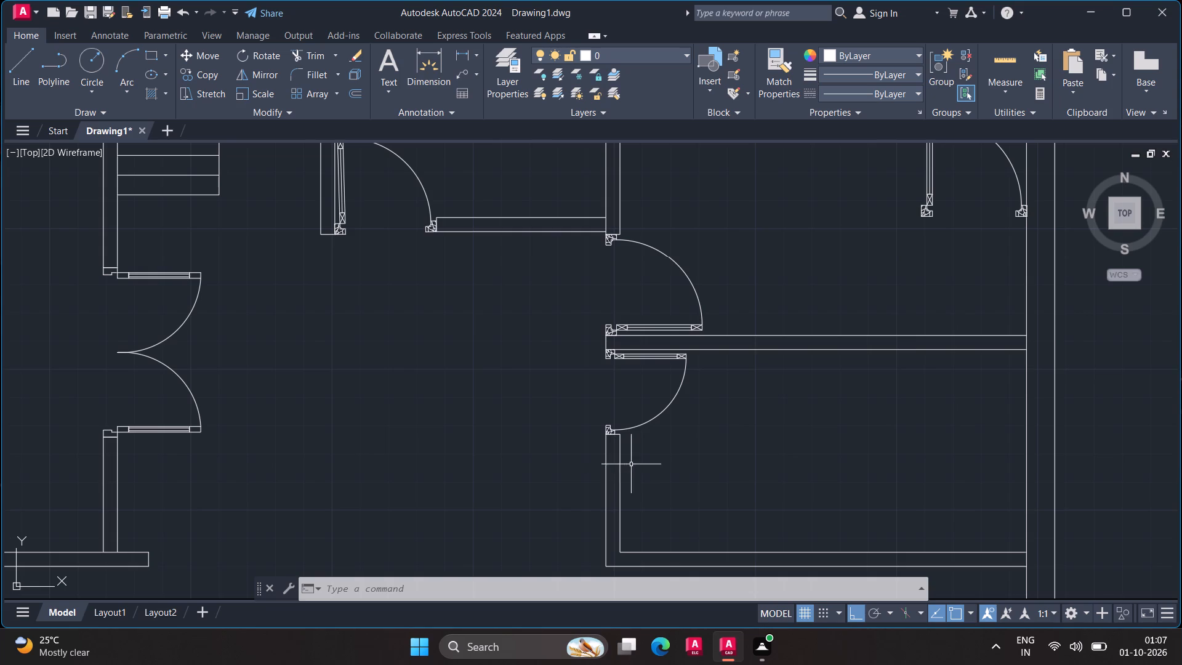
scroll(739, 431, down, 3)
middle_drag(747, 439, 765, 376)
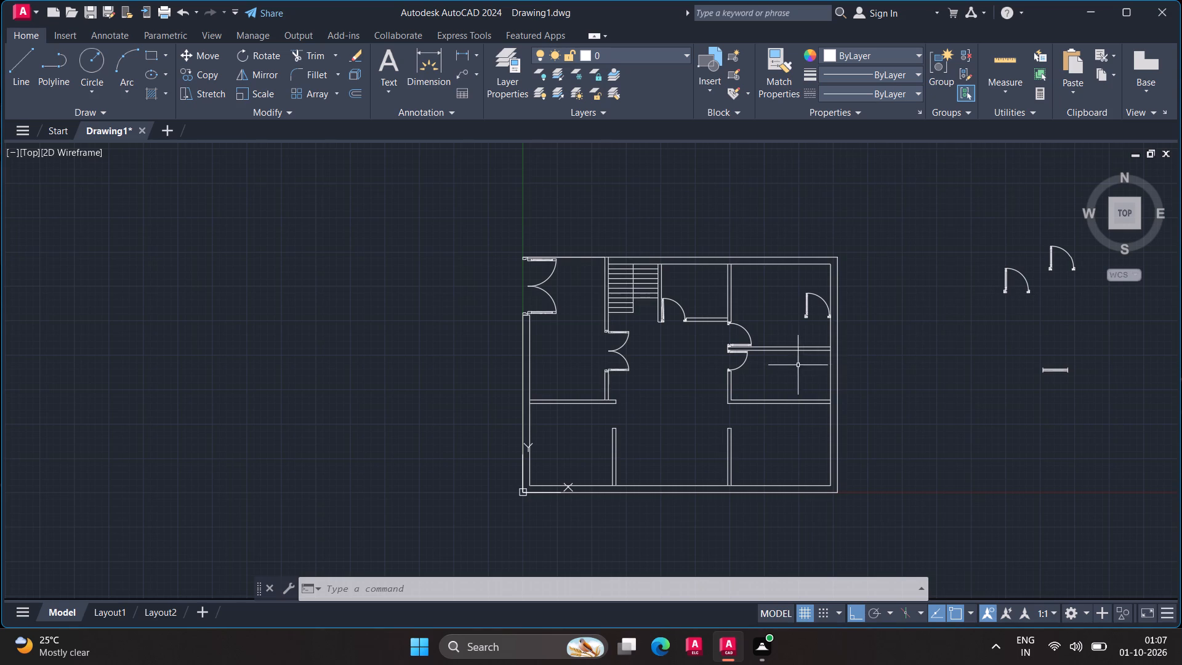
click(728, 353)
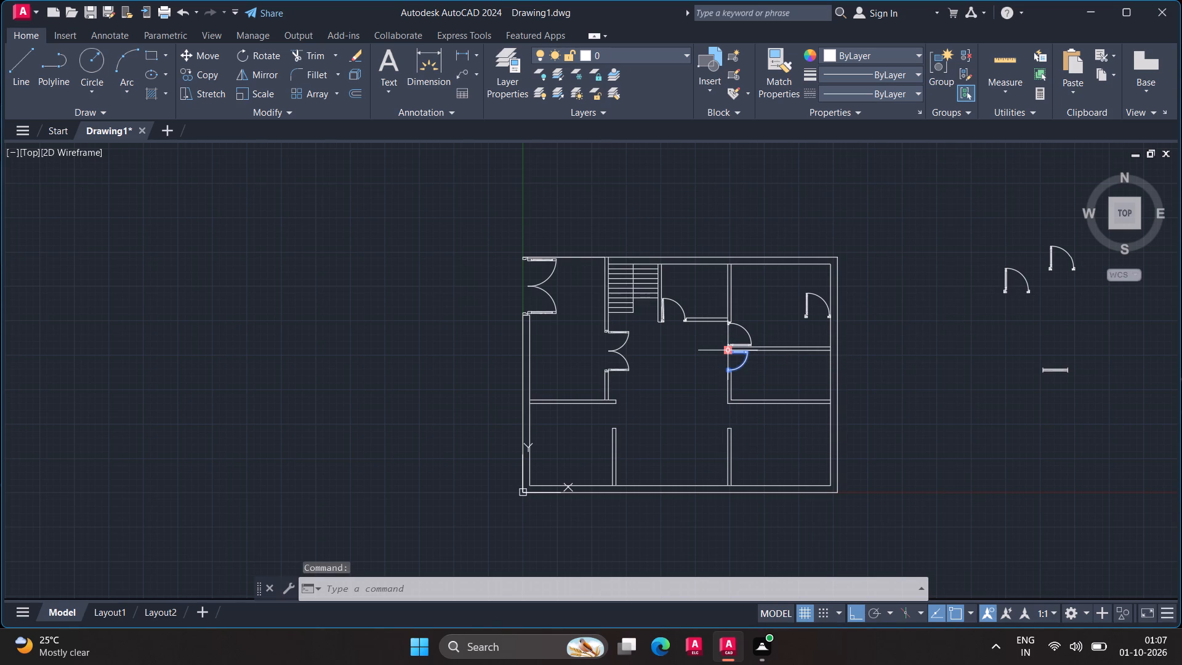
text(co)
key(Return)
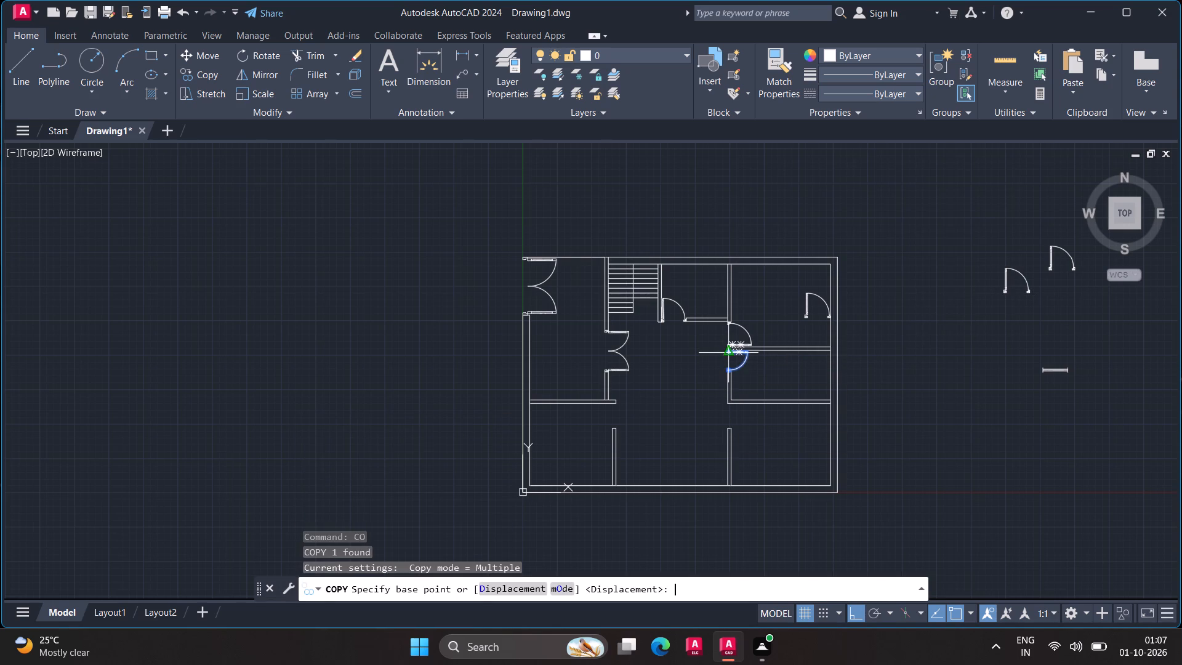
click(728, 353)
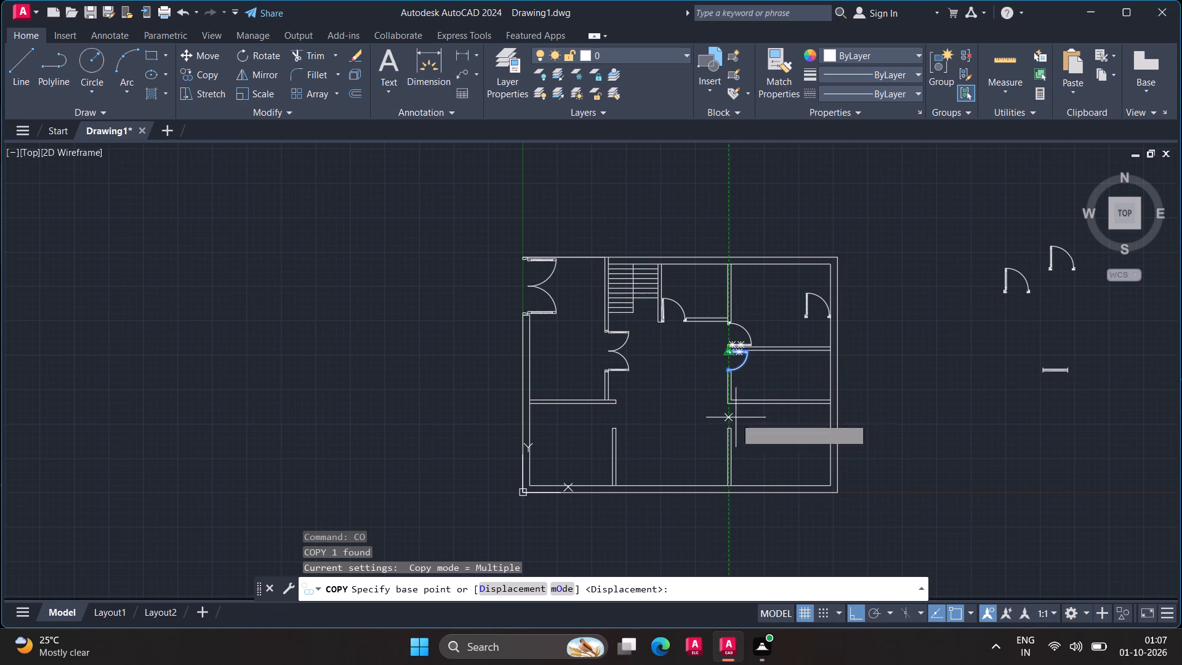
click(728, 405)
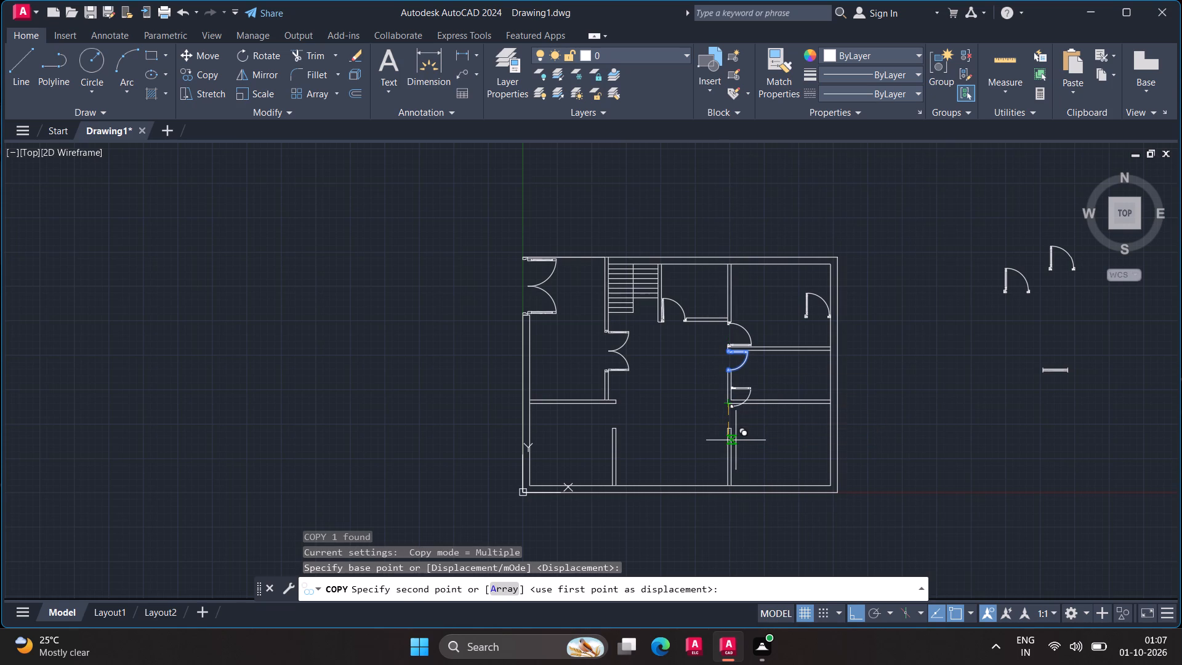
click(742, 457)
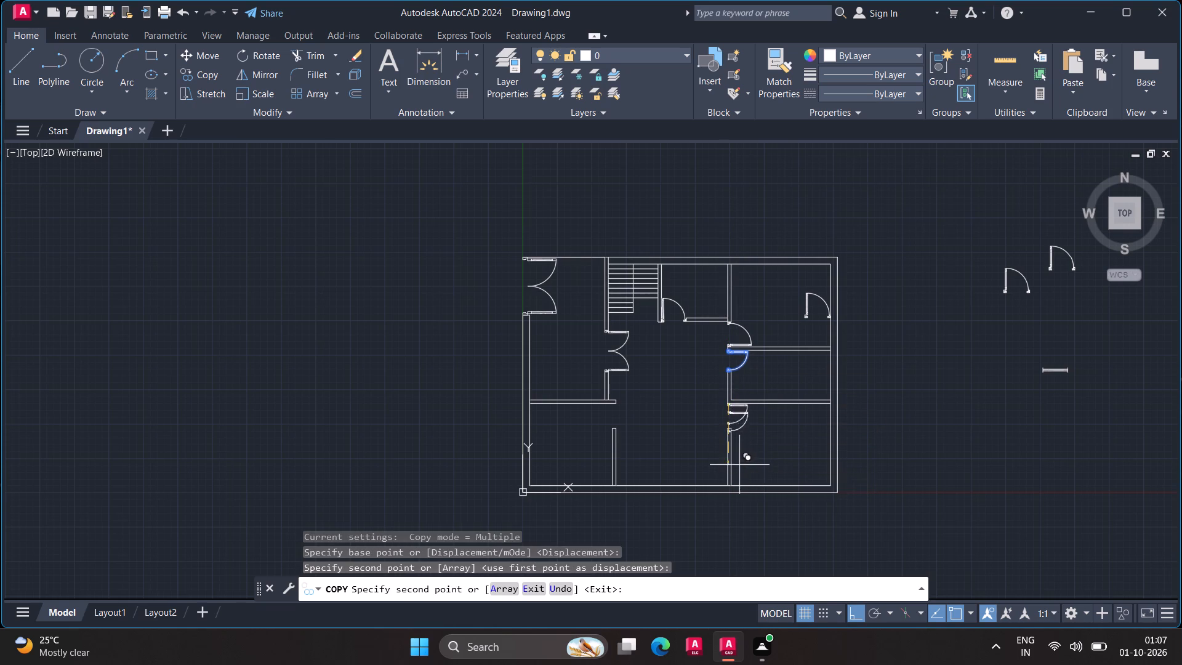
key(Escape)
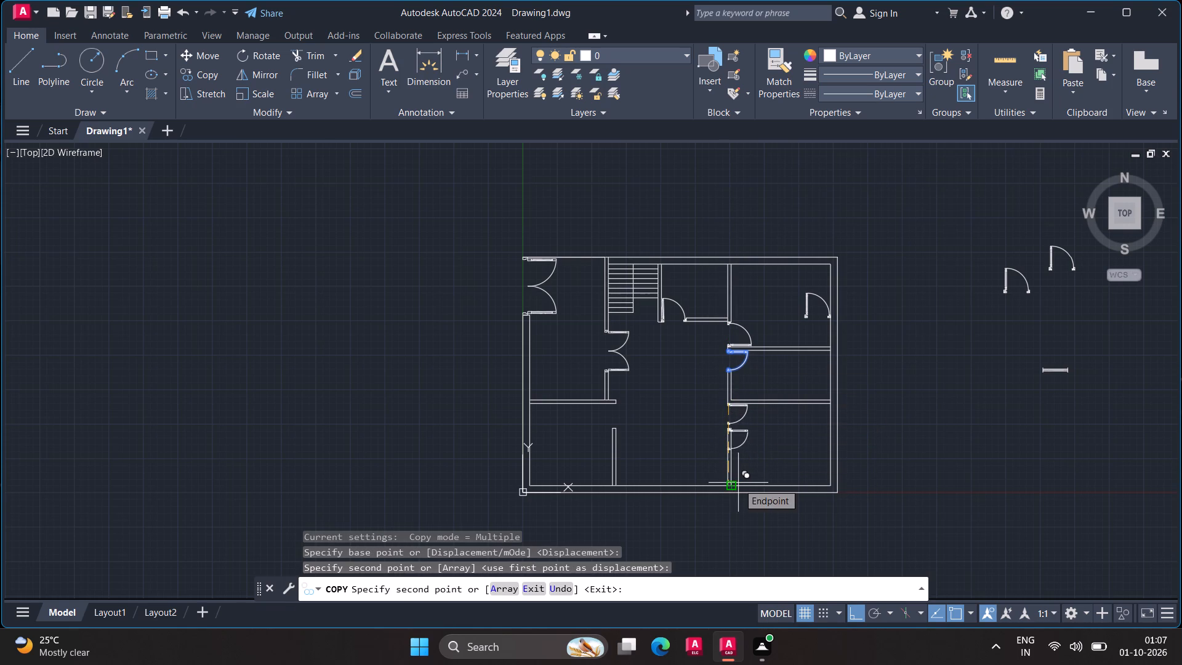
Align the copied door's outer frame corners with the partition corner above and the vertical wall's end corner below, scaling it to the opening.
scroll(740, 469, up, 3)
middle_drag(739, 425, 799, 490)
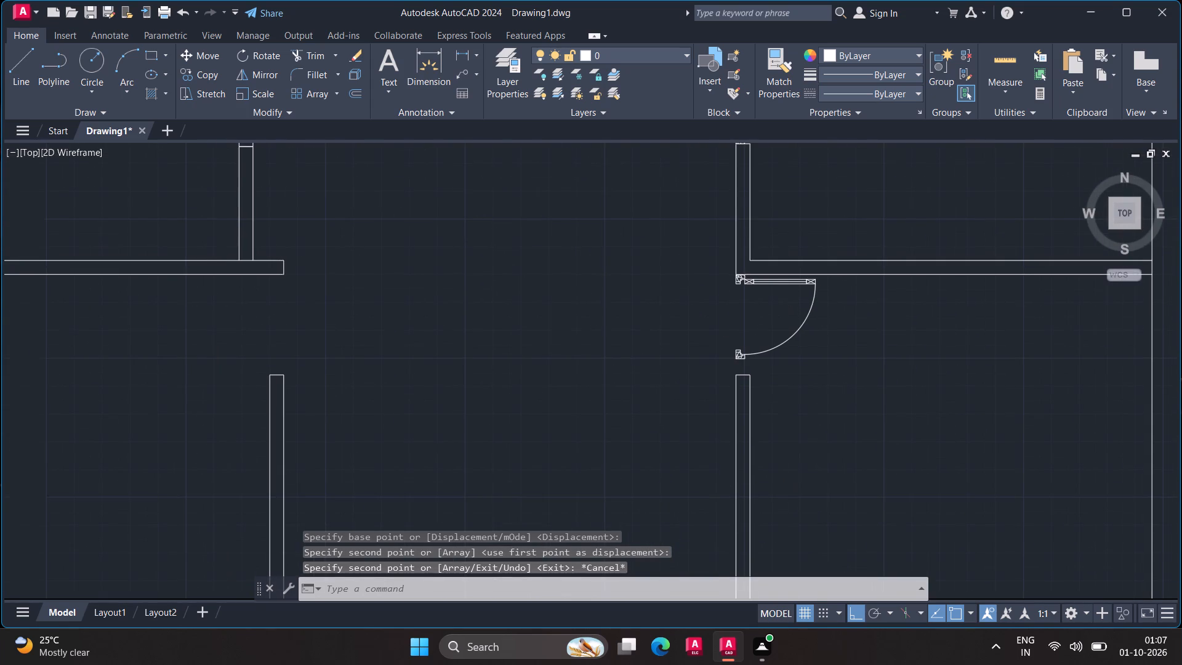
key(a)
text(lig)
key(Return)
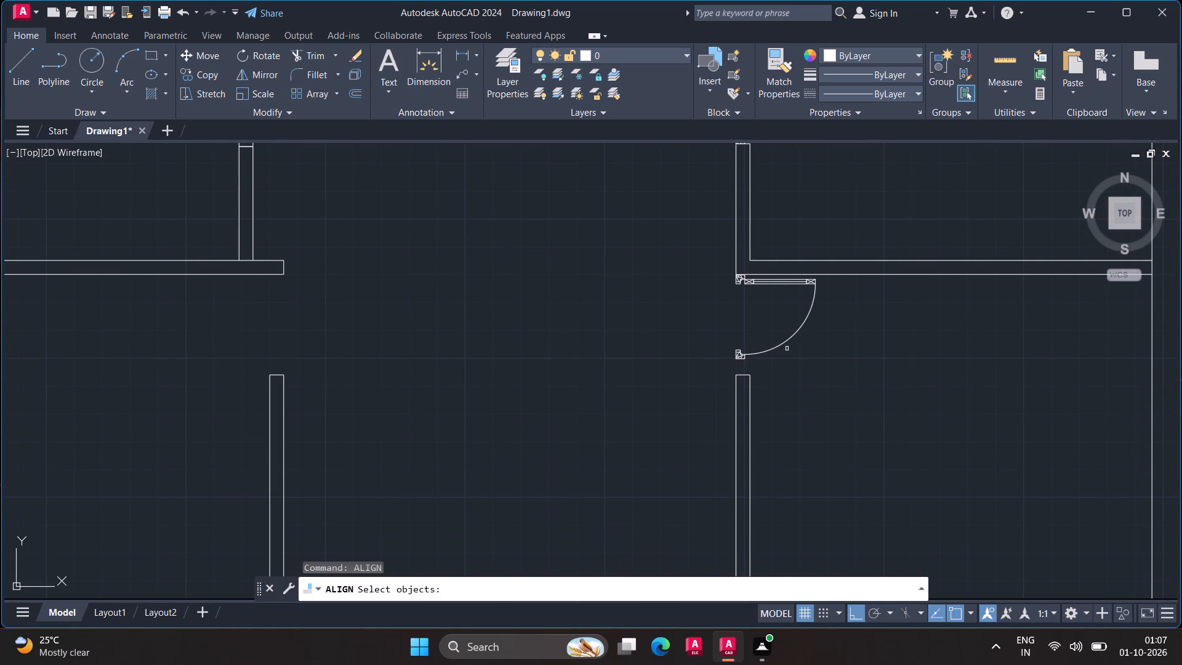
click(785, 343)
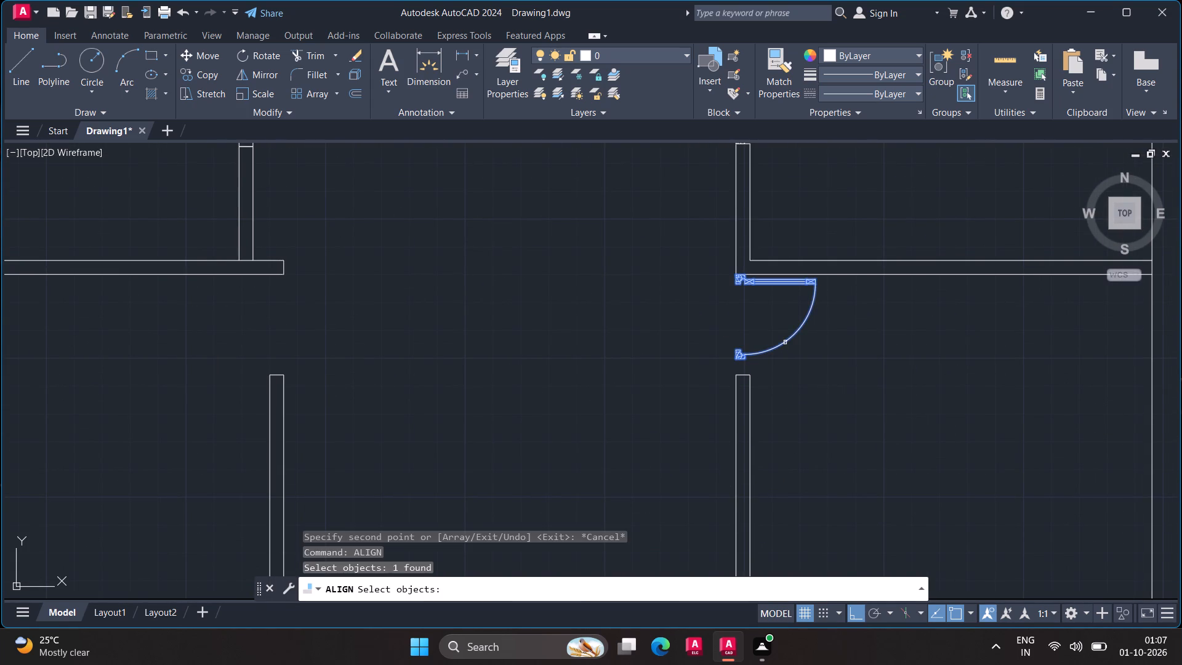
key(Return)
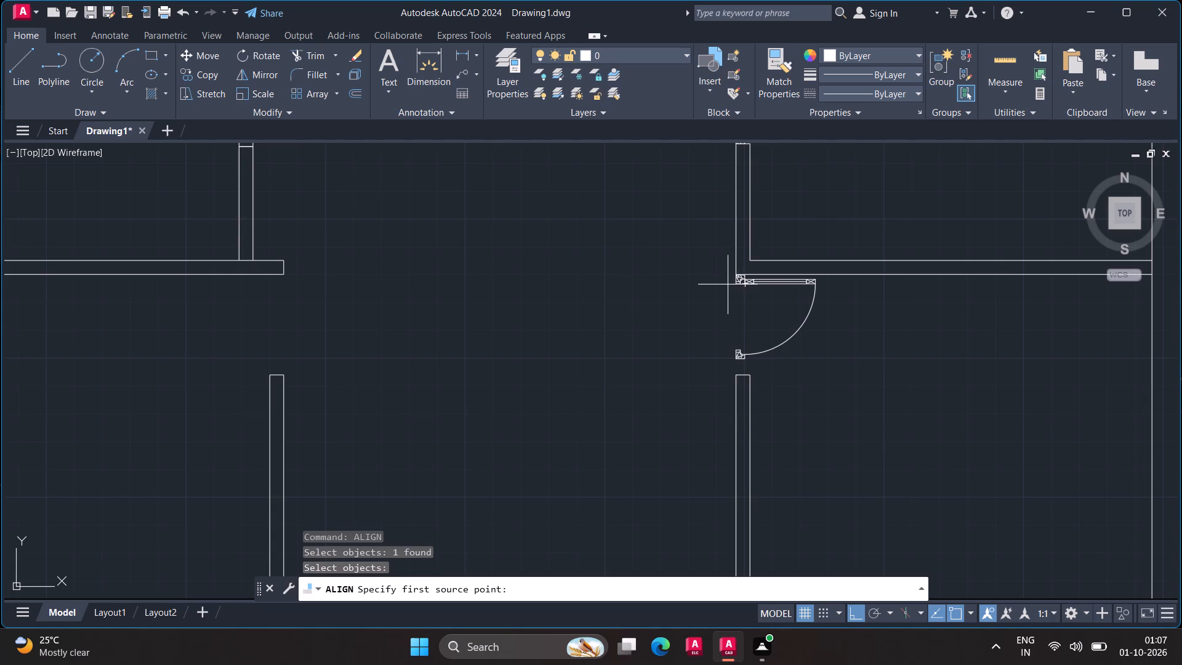
scroll(728, 285, up, 5)
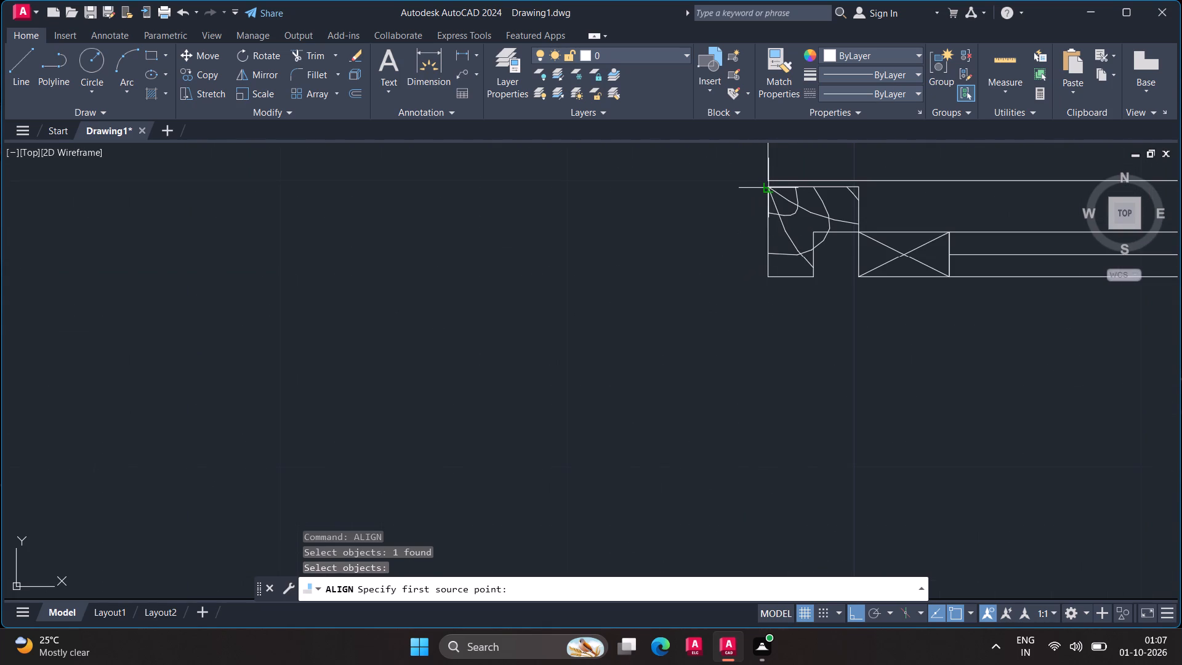
click(768, 186)
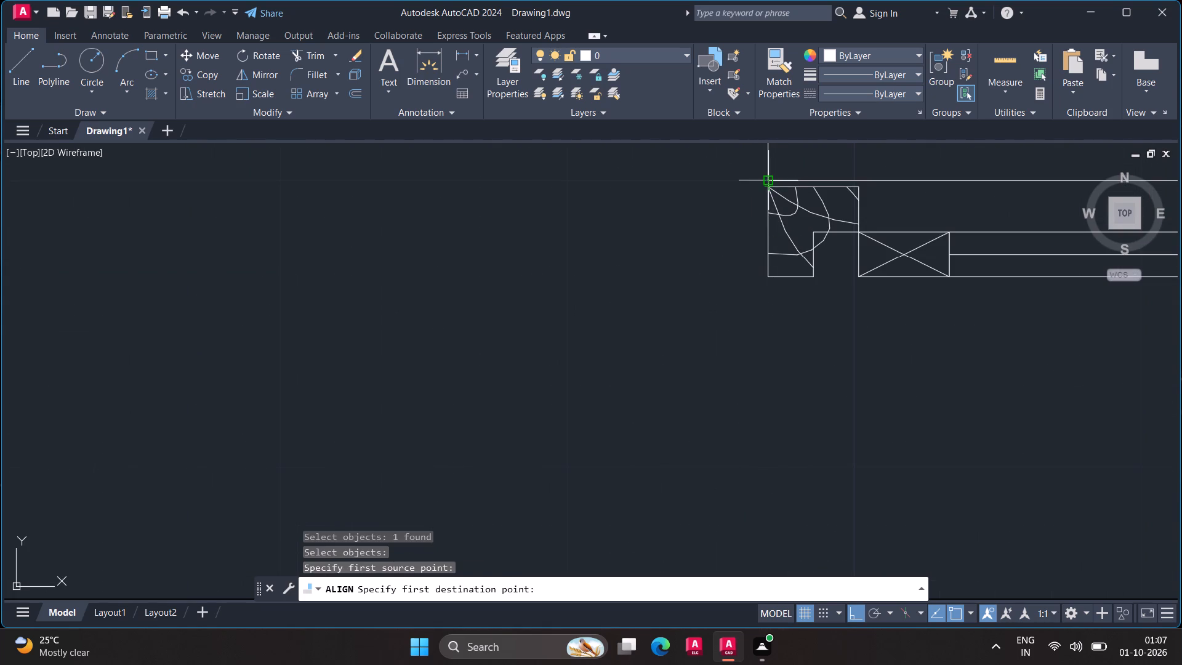
click(765, 179)
scroll(781, 323, down, 2)
middle_drag(795, 356, 877, 226)
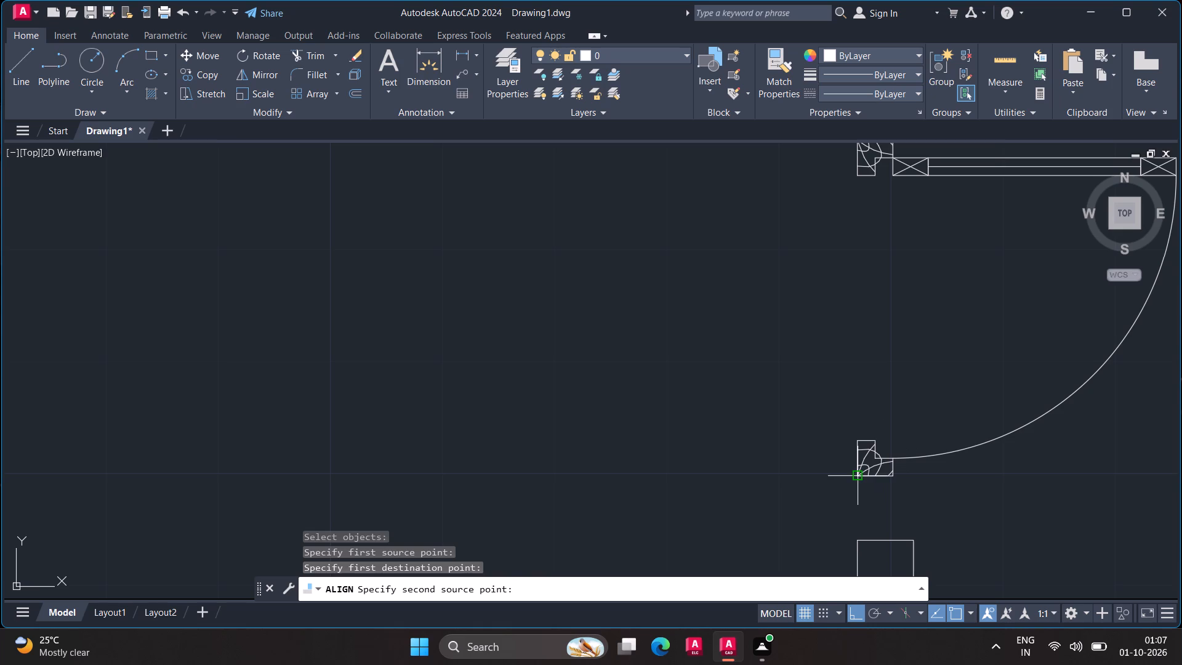
click(856, 474)
click(854, 539)
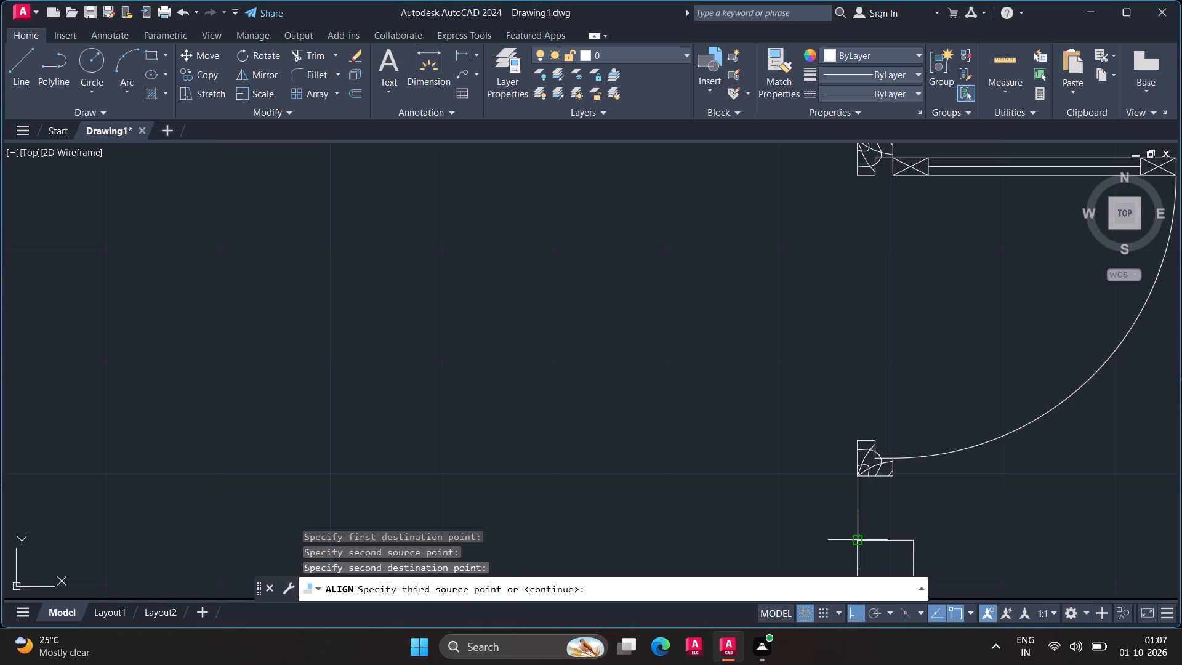
key(Return)
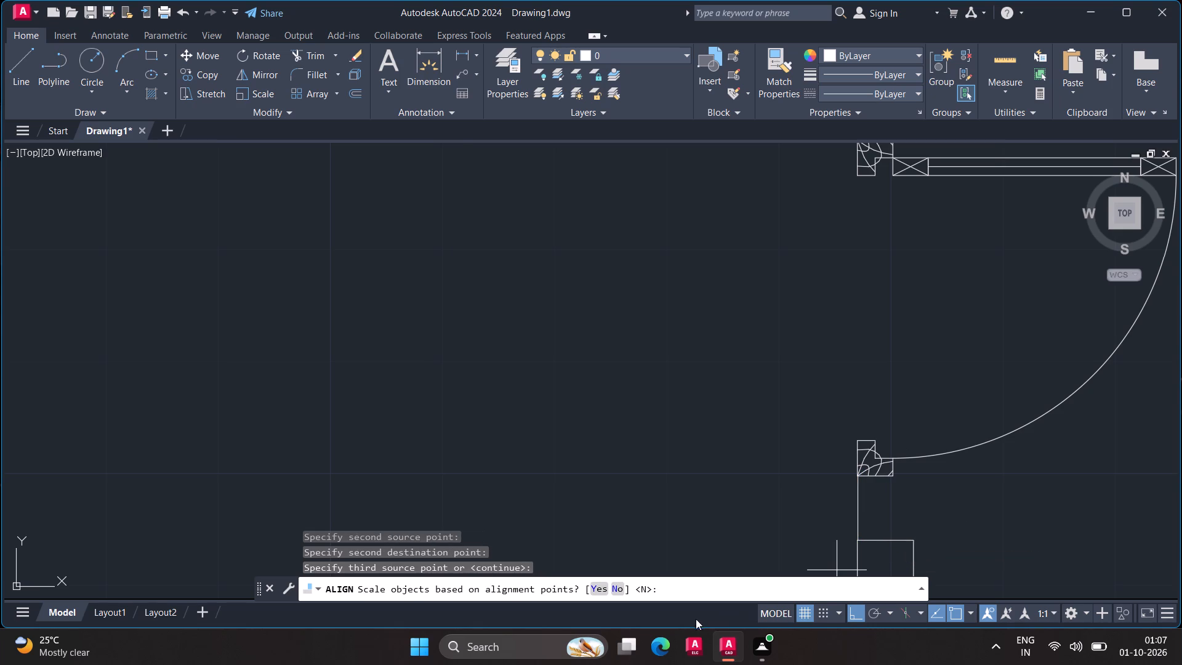
click(599, 594)
Copy the fitted door from the lower-right room's opening horizontally to the opening below the left horizontal partition's end.
scroll(639, 557, down, 3)
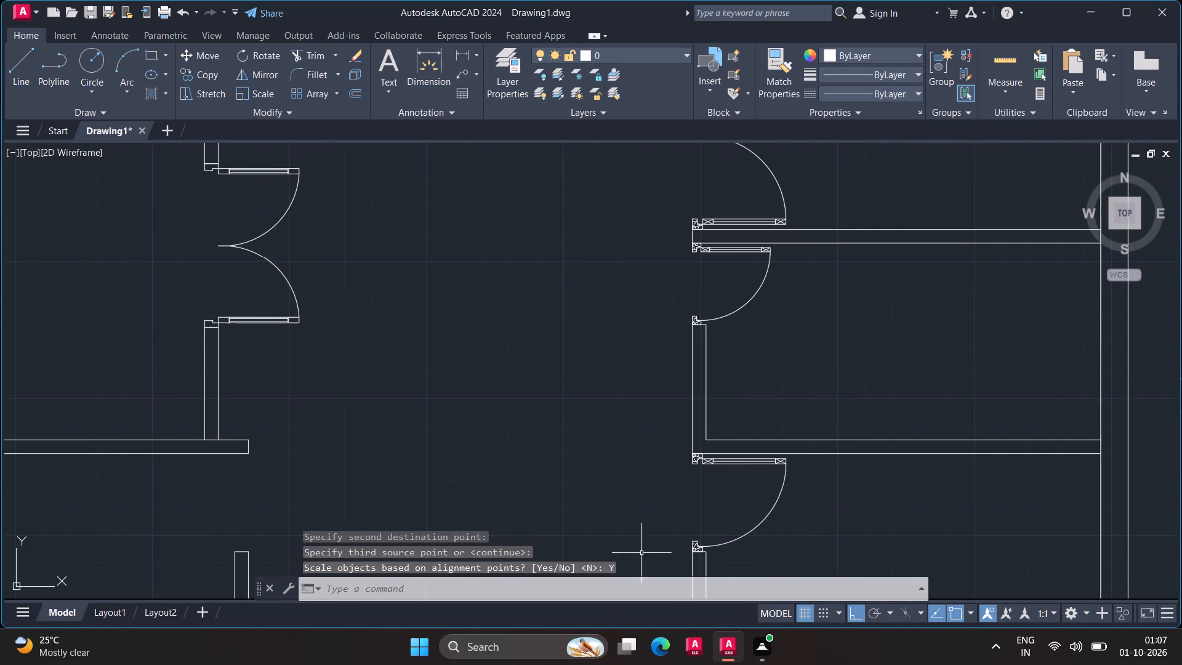
middle_drag(685, 510, 822, 403)
scroll(823, 403, down, 2)
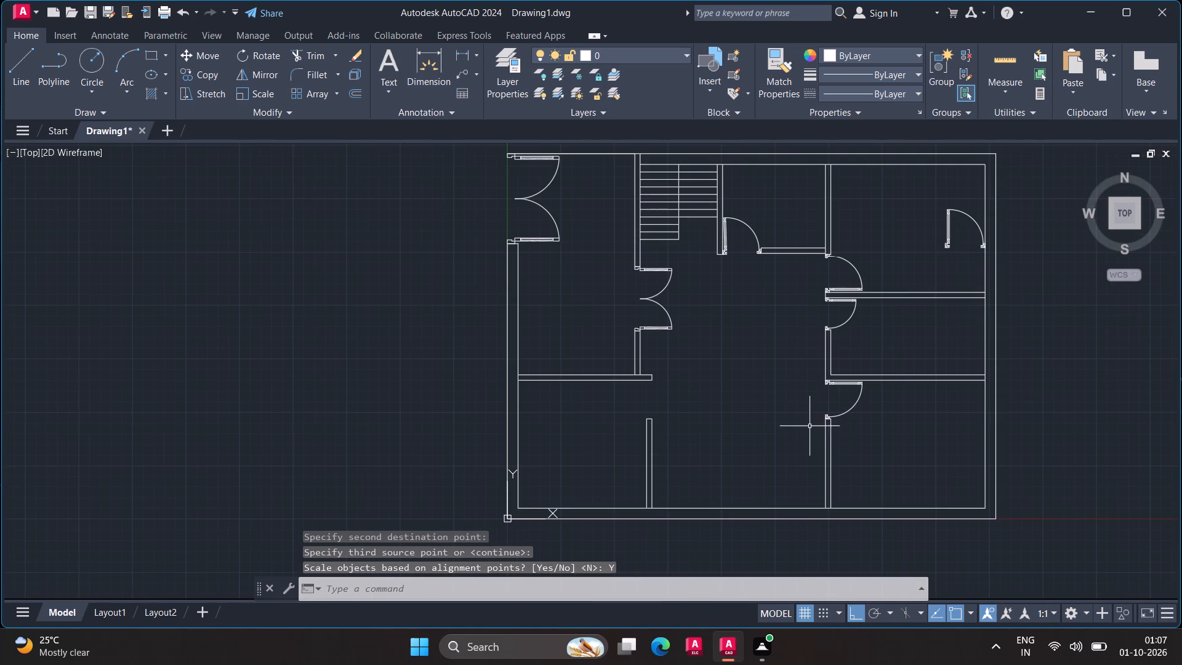
middle_drag(809, 427, 822, 425)
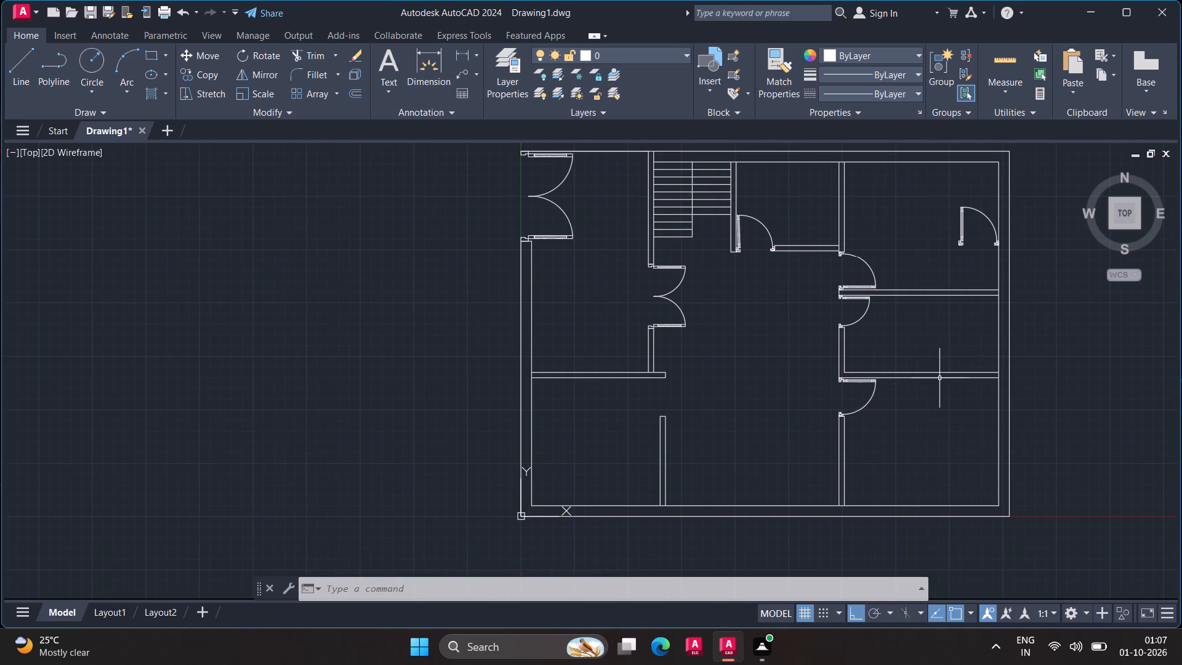
middle_drag(922, 416, 734, 464)
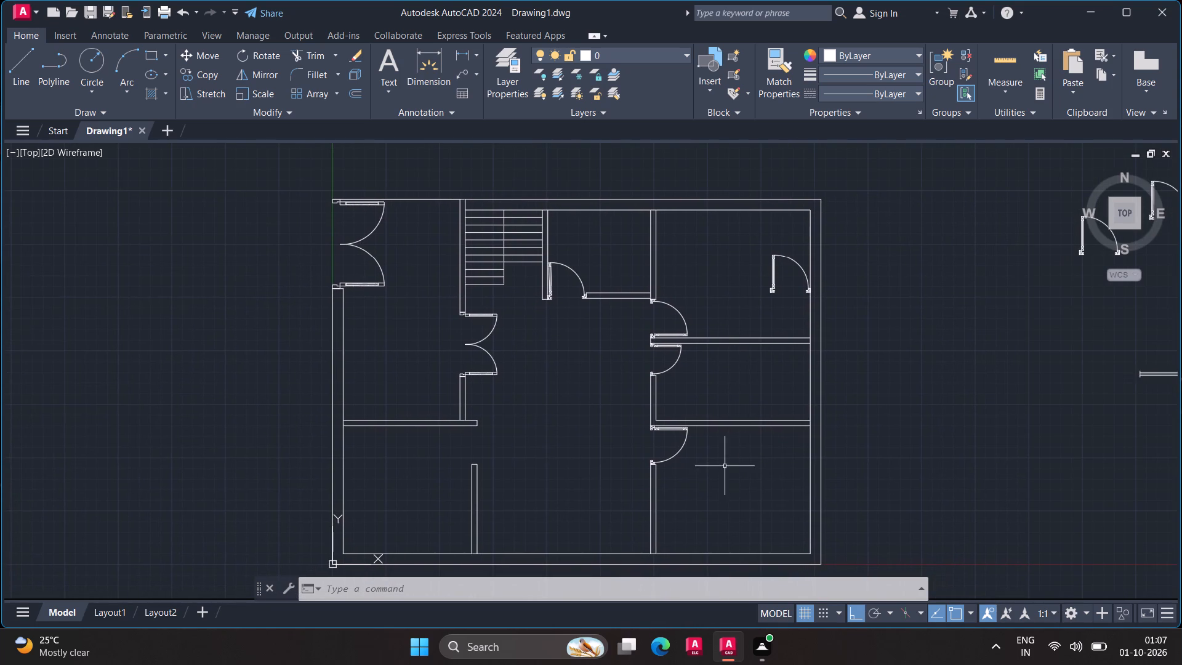
click(654, 431)
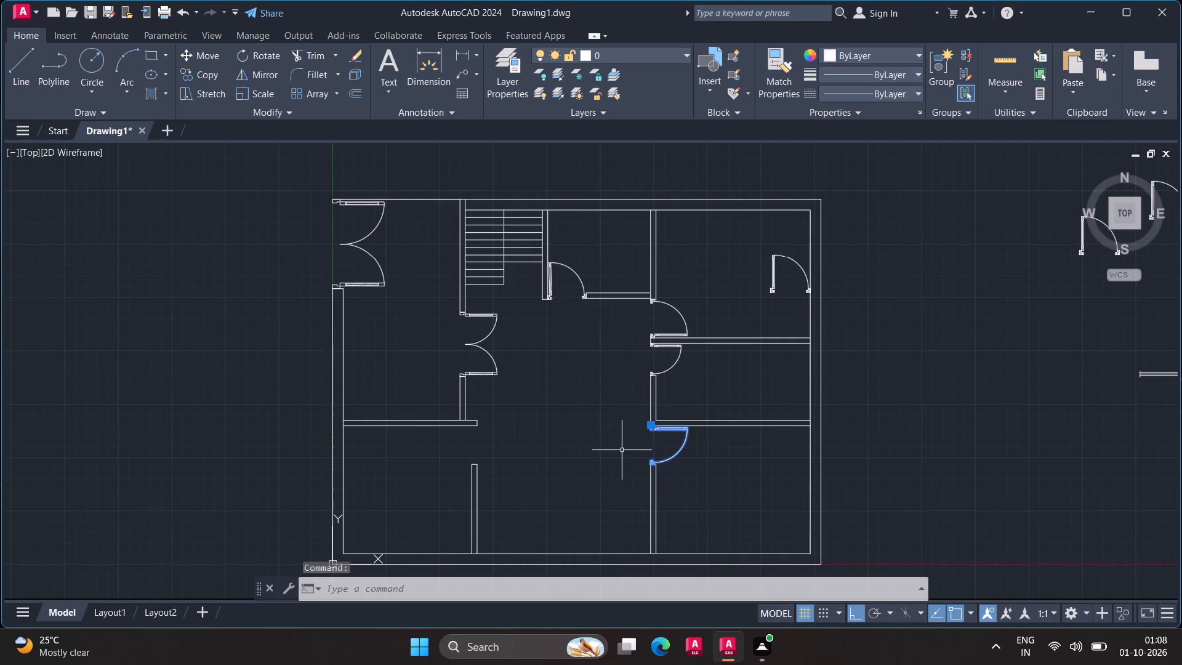
text(co)
key(Return)
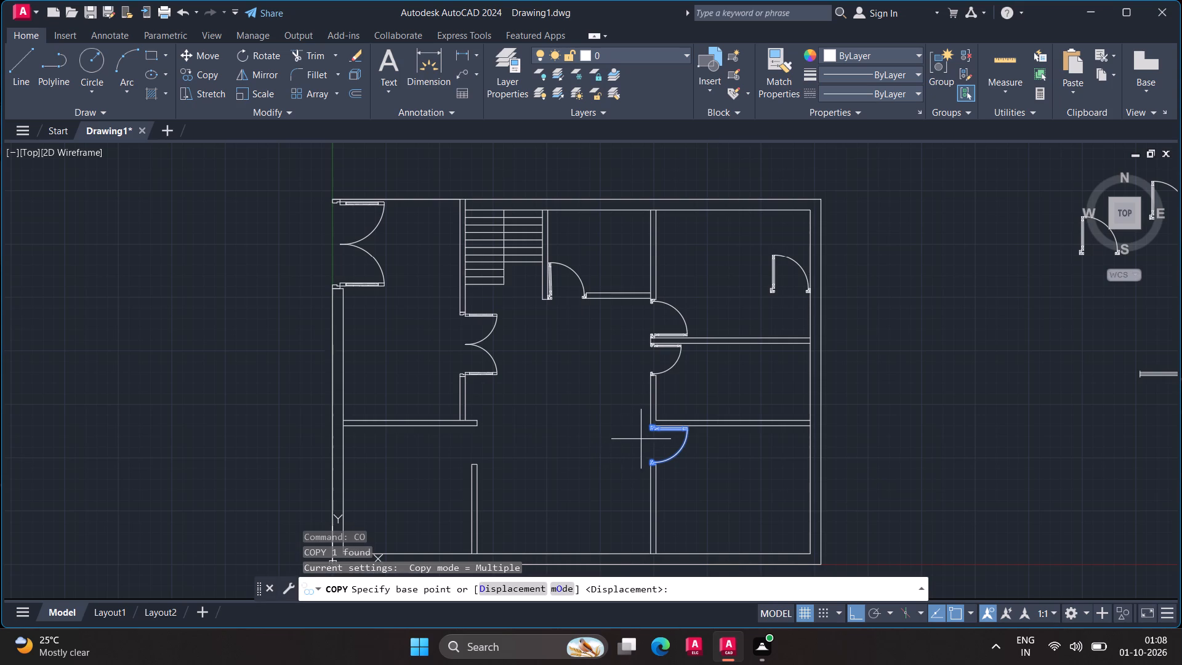
click(648, 432)
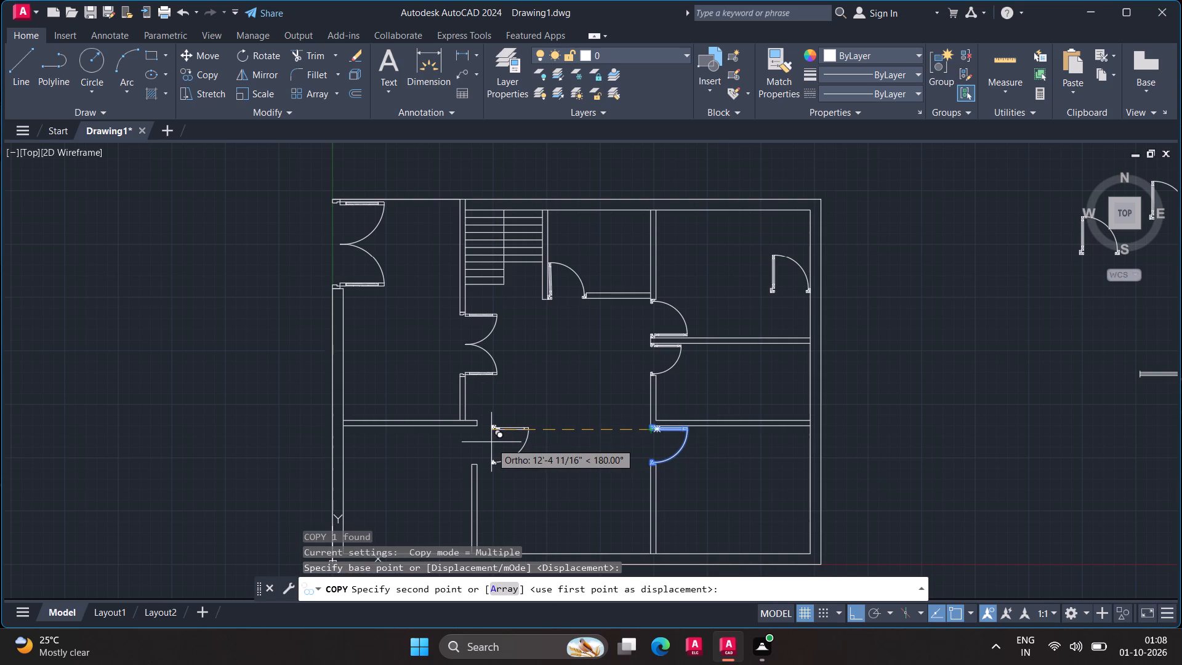
click(481, 444)
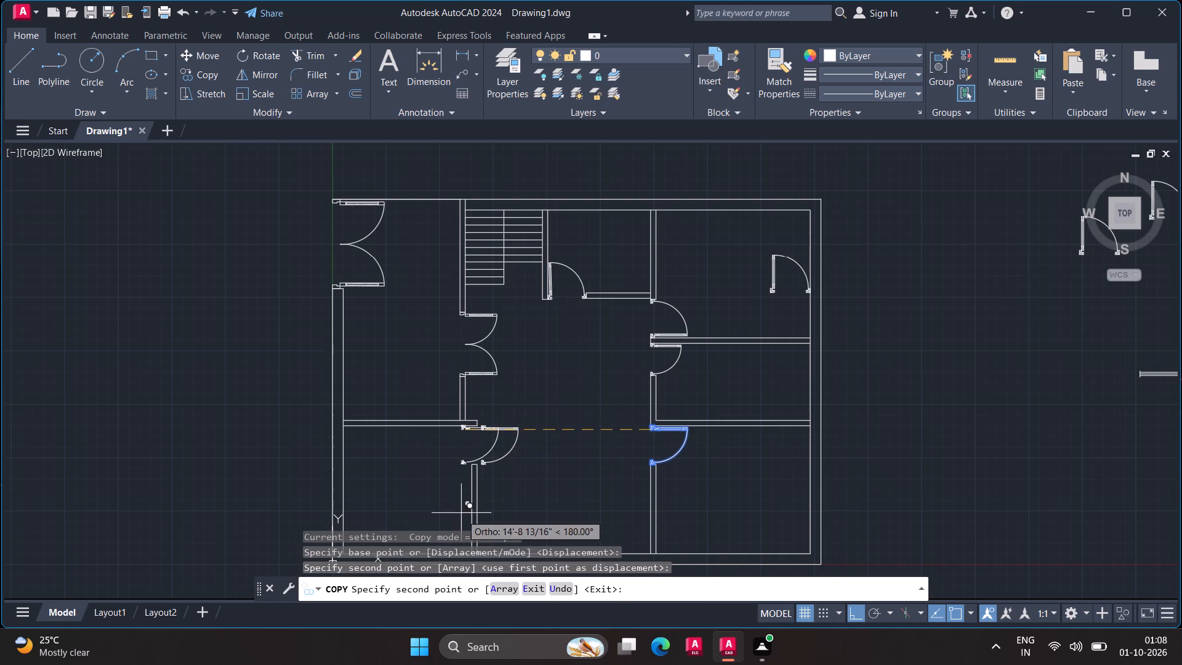
key(Escape)
Mirror the copied door about a vertical line at the partition's end so it swings into the lower-left room, erasing the source.
text(mi)
key(Return)
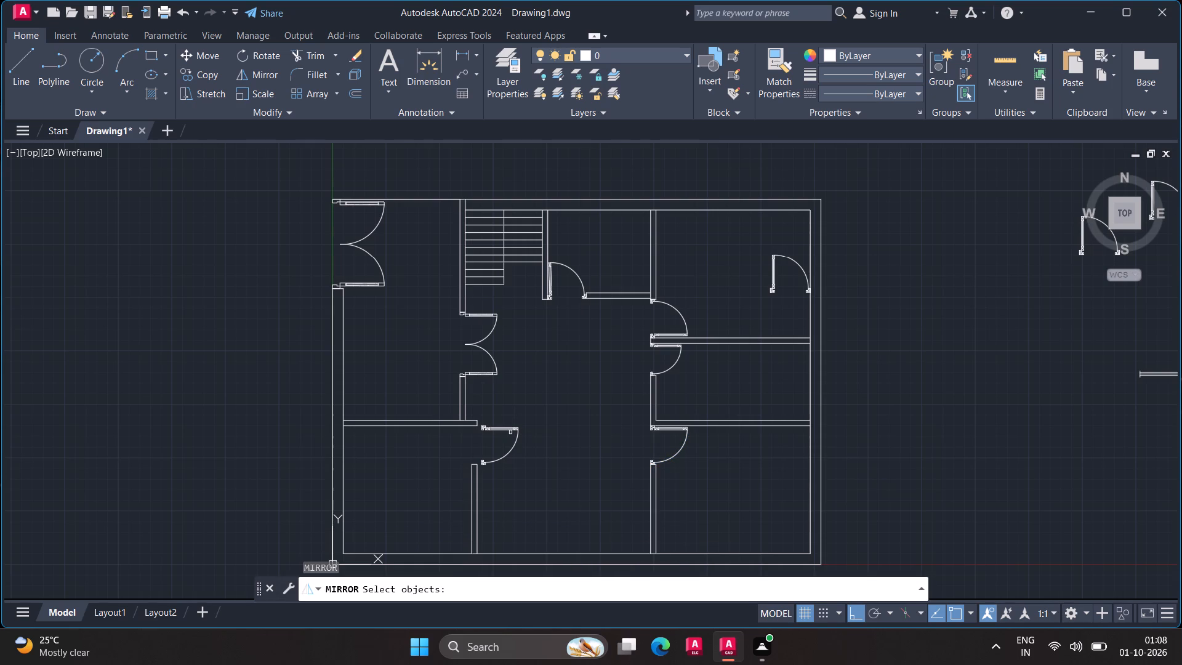
click(510, 433)
click(510, 429)
key(Return)
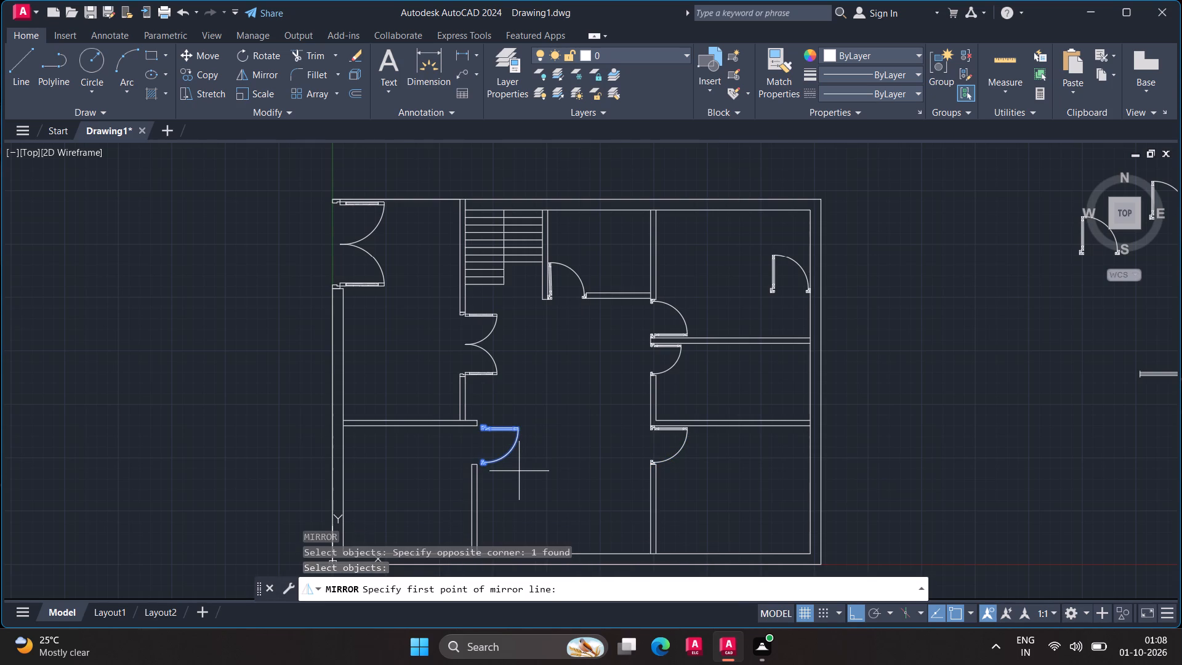
click(478, 431)
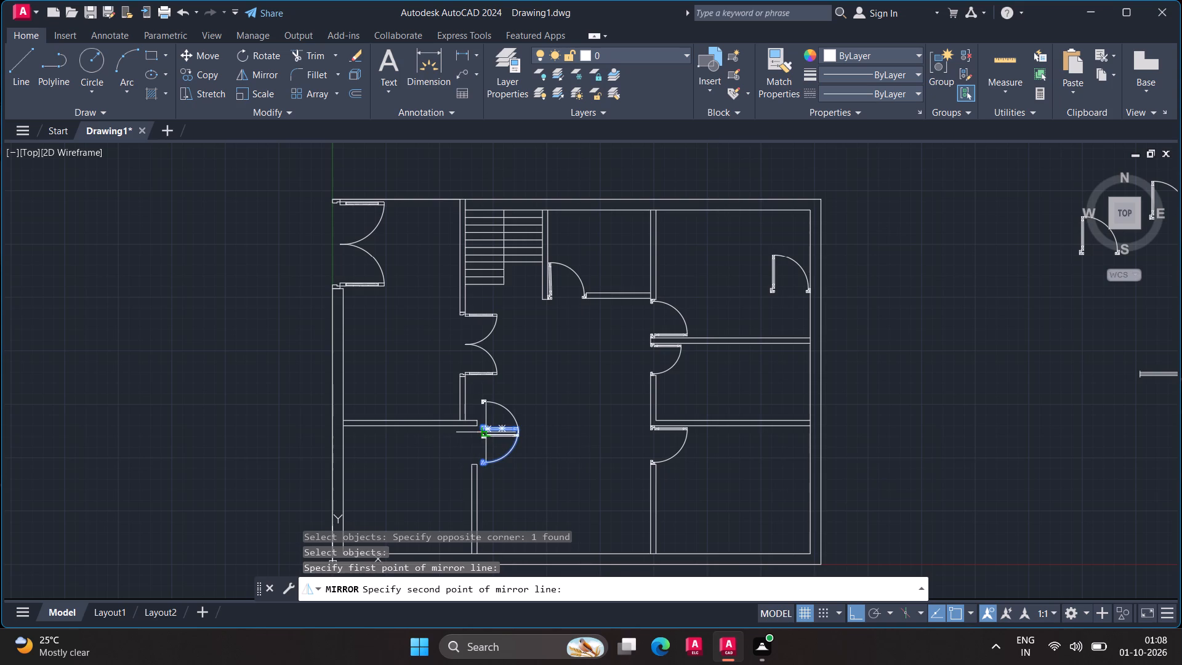
click(472, 439)
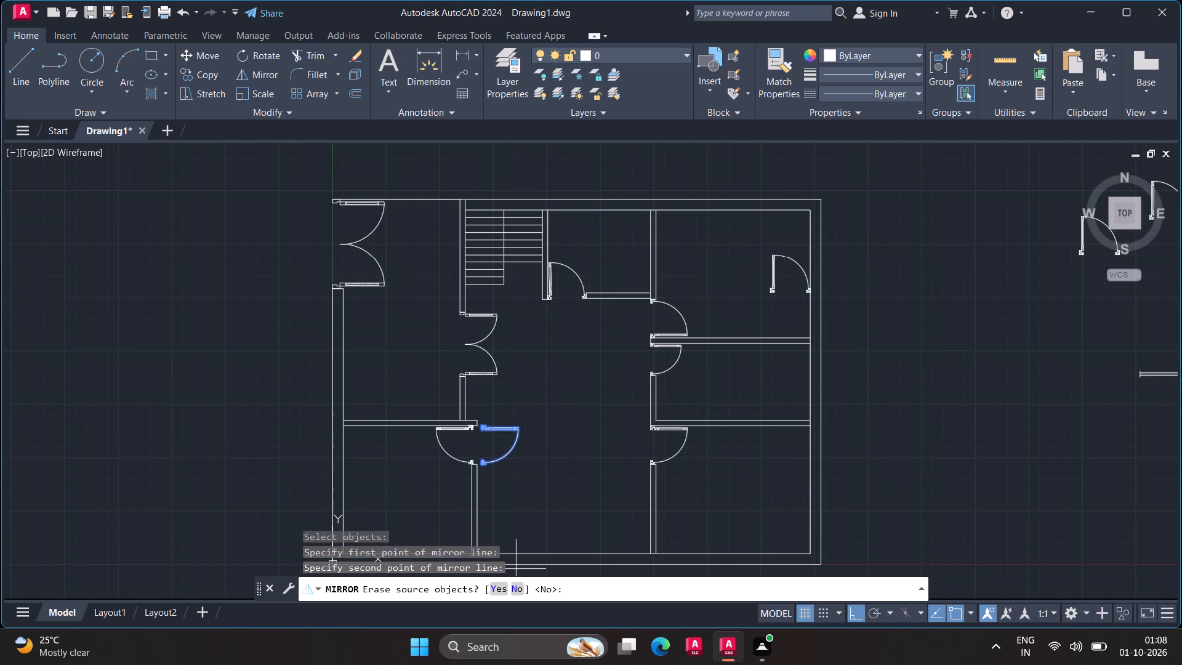
click(505, 584)
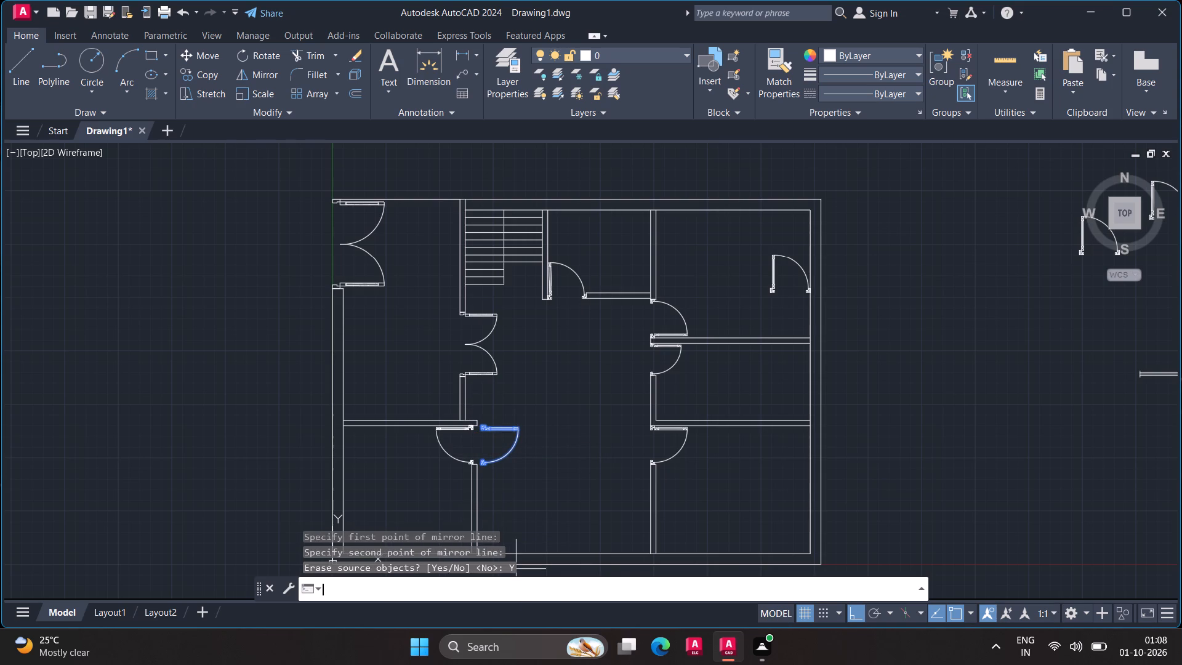
Align the mirrored door's two outer frame corners with the partition's lower end corner and the wall's outer end corner below, scaling it to the opening.
scroll(488, 516, up, 3)
middle_drag(204, 23, 224, 103)
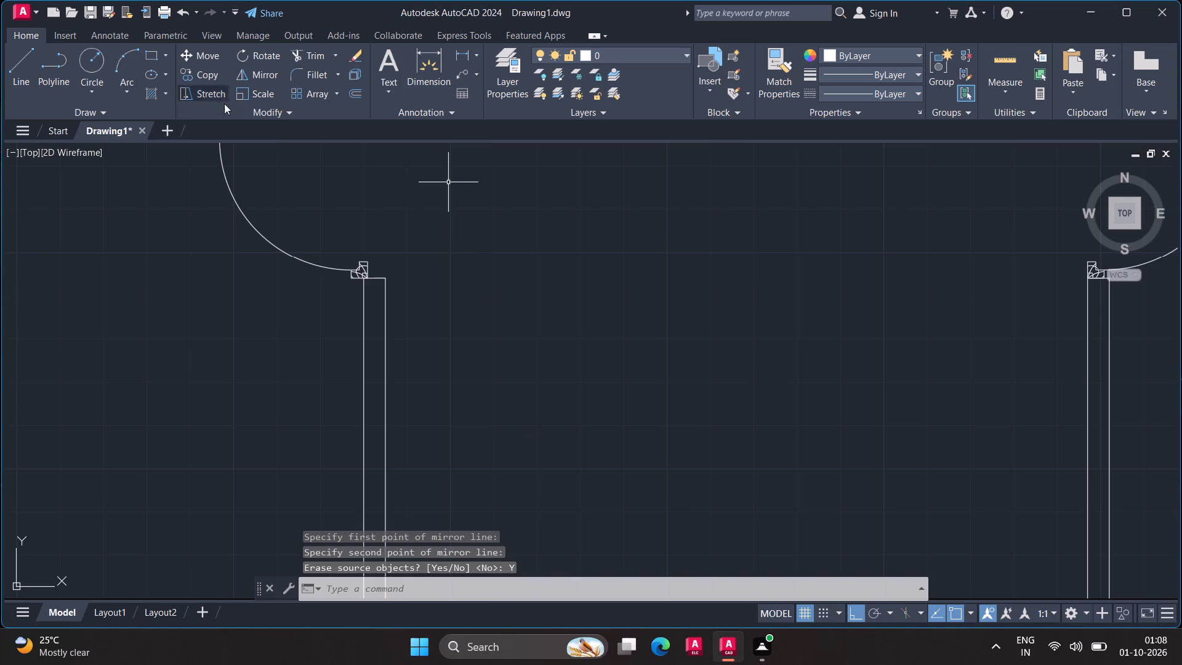
middle_drag(224, 103, 258, 243)
middle_drag(254, 189, 366, 342)
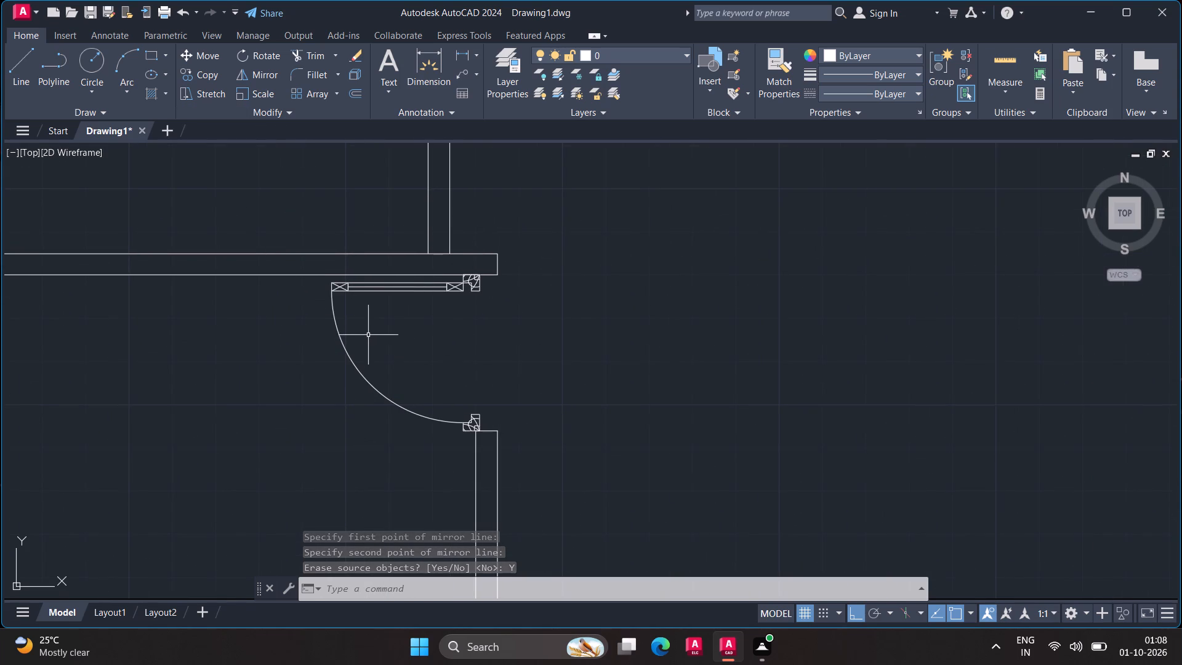
key(a)
text(li)
key(g)
key(Return)
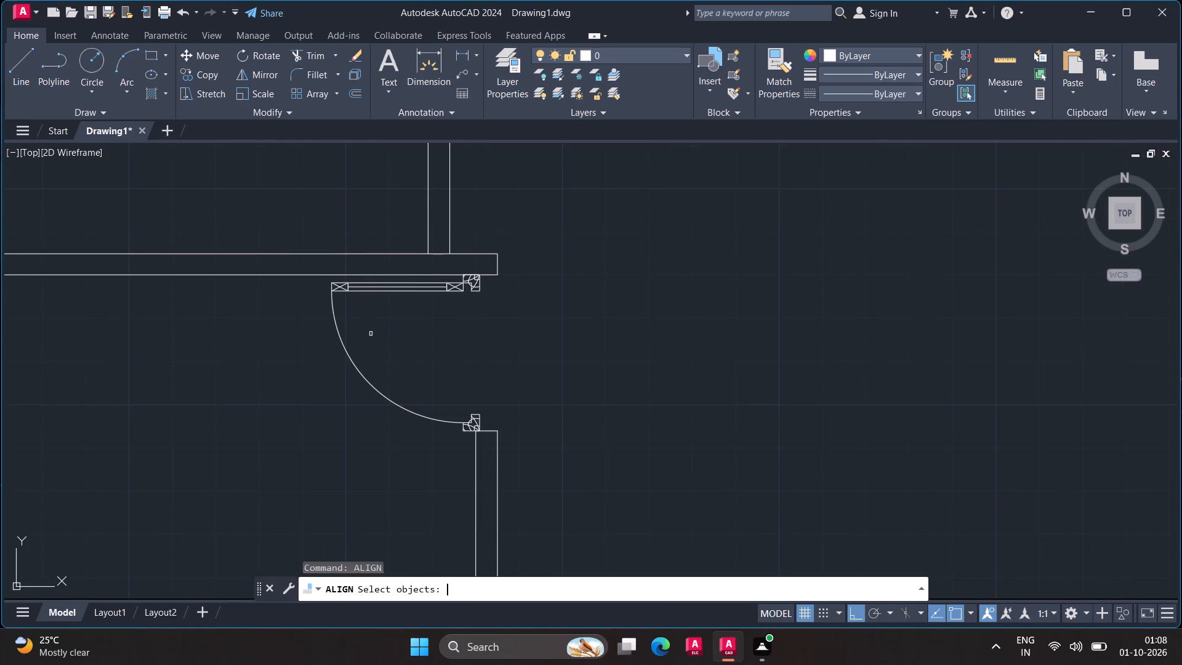
click(436, 289)
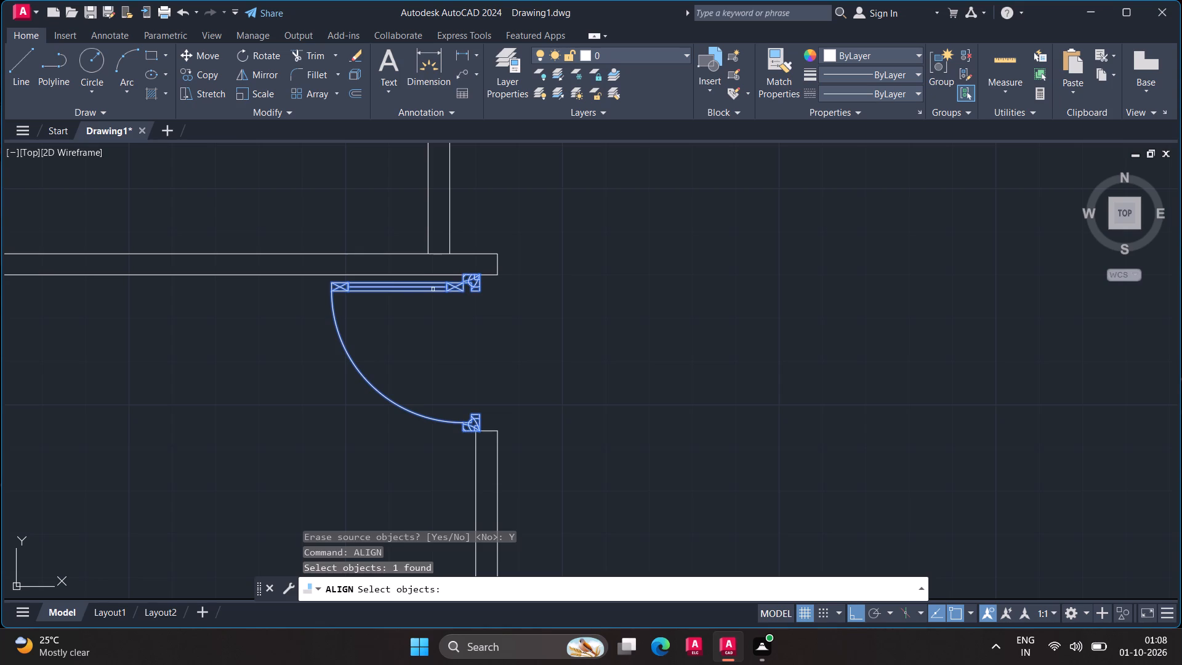
key(Return)
scroll(470, 281, up, 4)
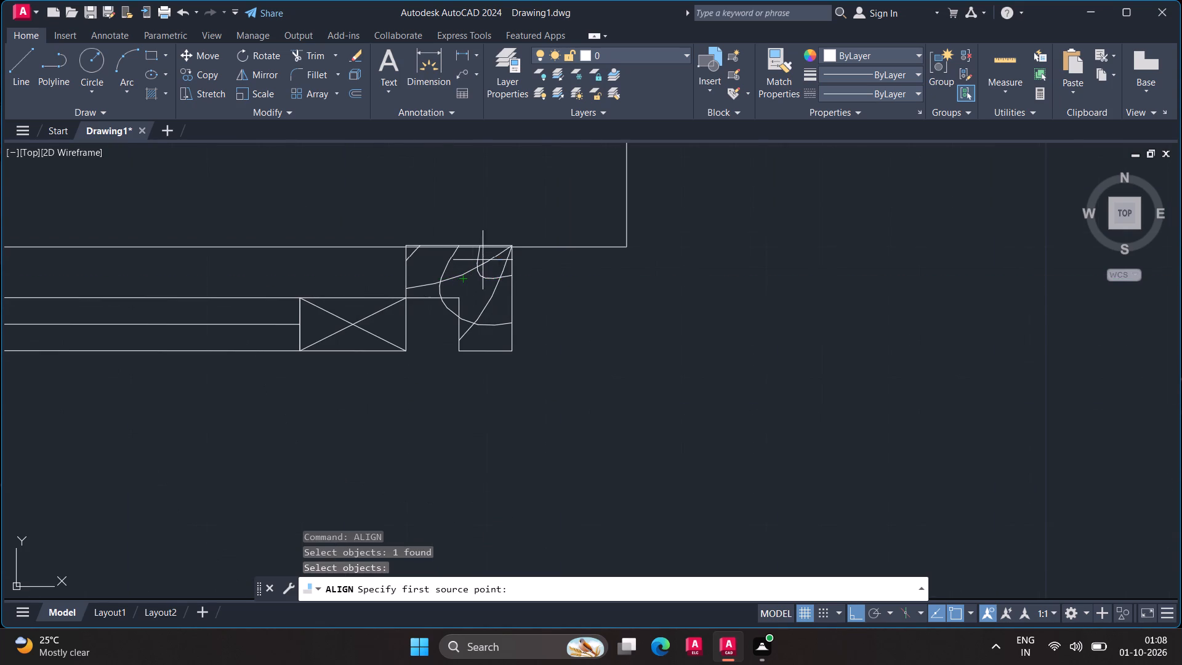
scroll(511, 240, up, 5)
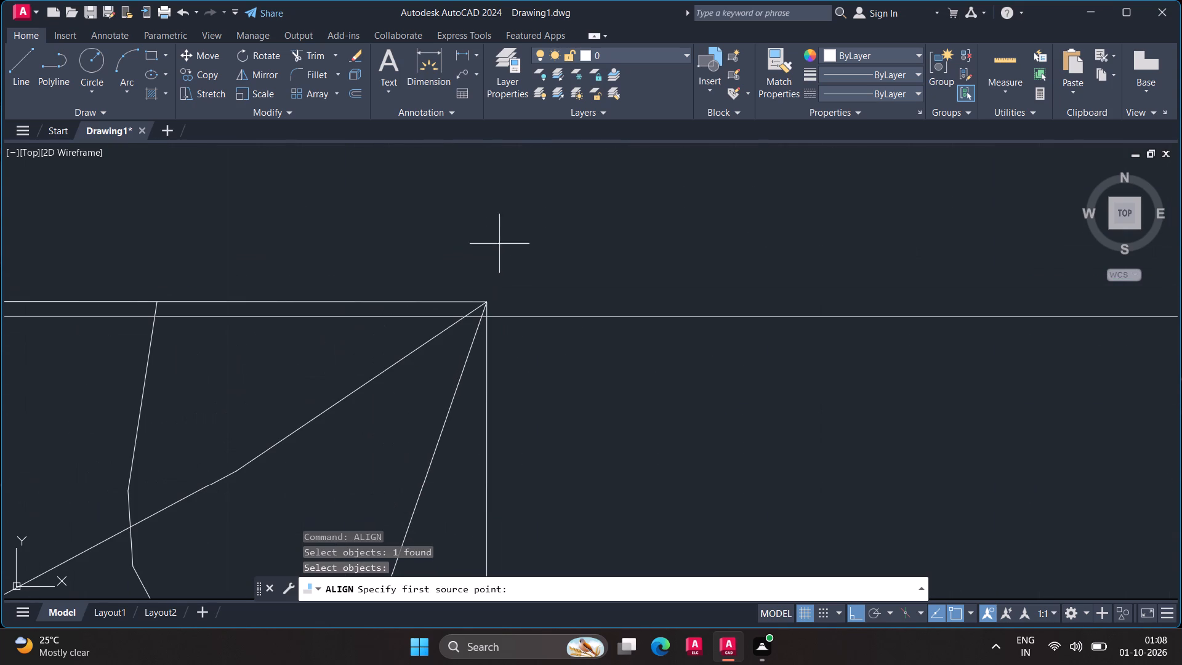
click(486, 304)
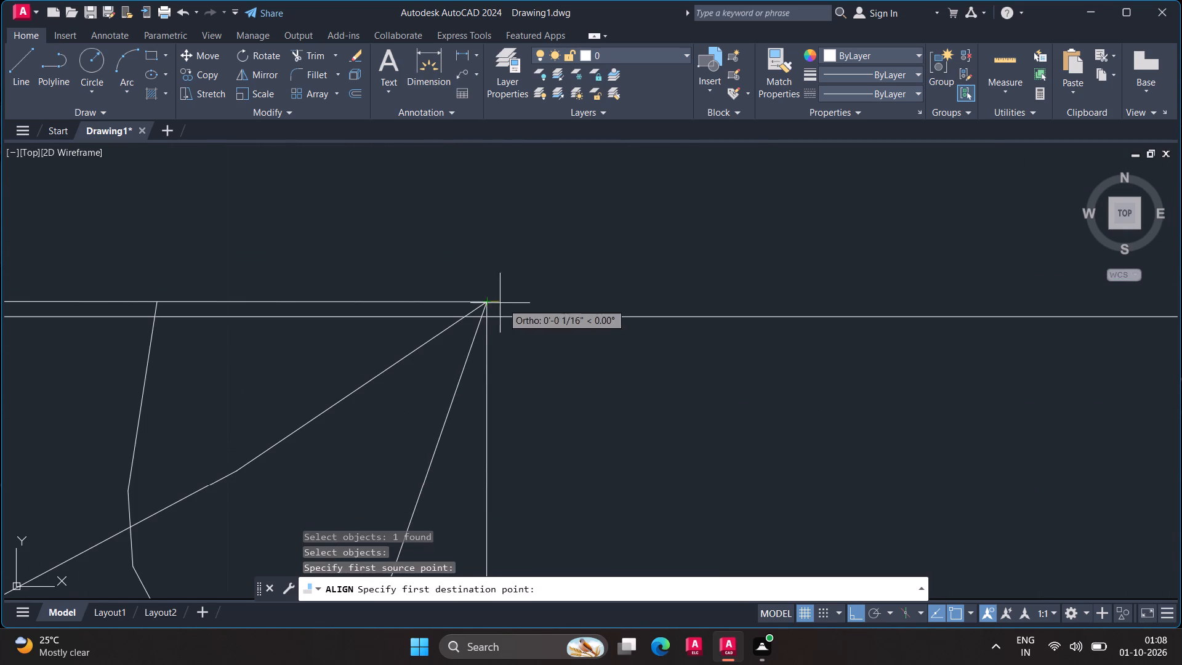
scroll(503, 303, down, 5)
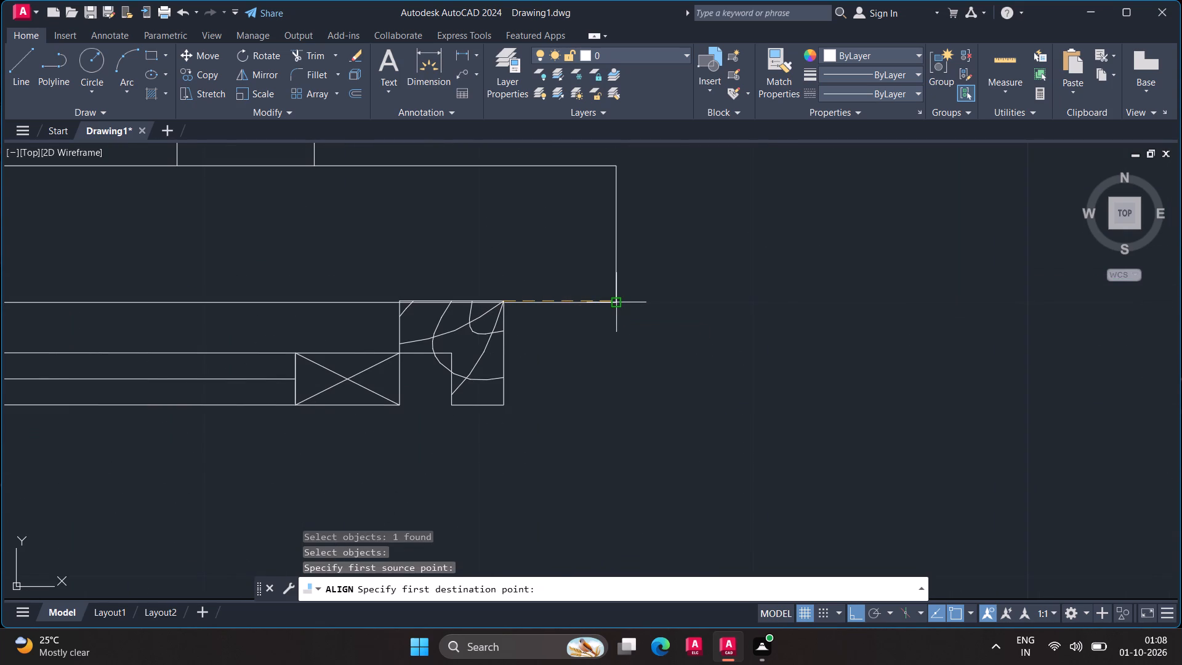
click(613, 304)
scroll(605, 318, down, 3)
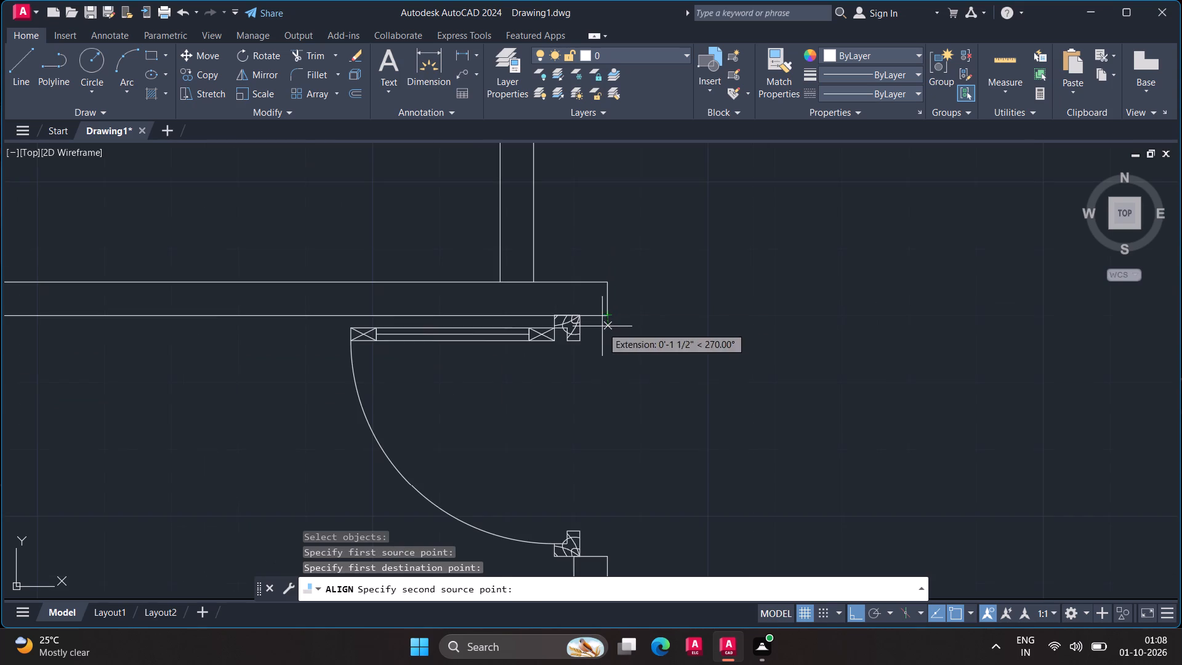
scroll(602, 328, down, 1)
middle_drag(601, 334, 609, 239)
middle_click(609, 239)
scroll(595, 376, up, 3)
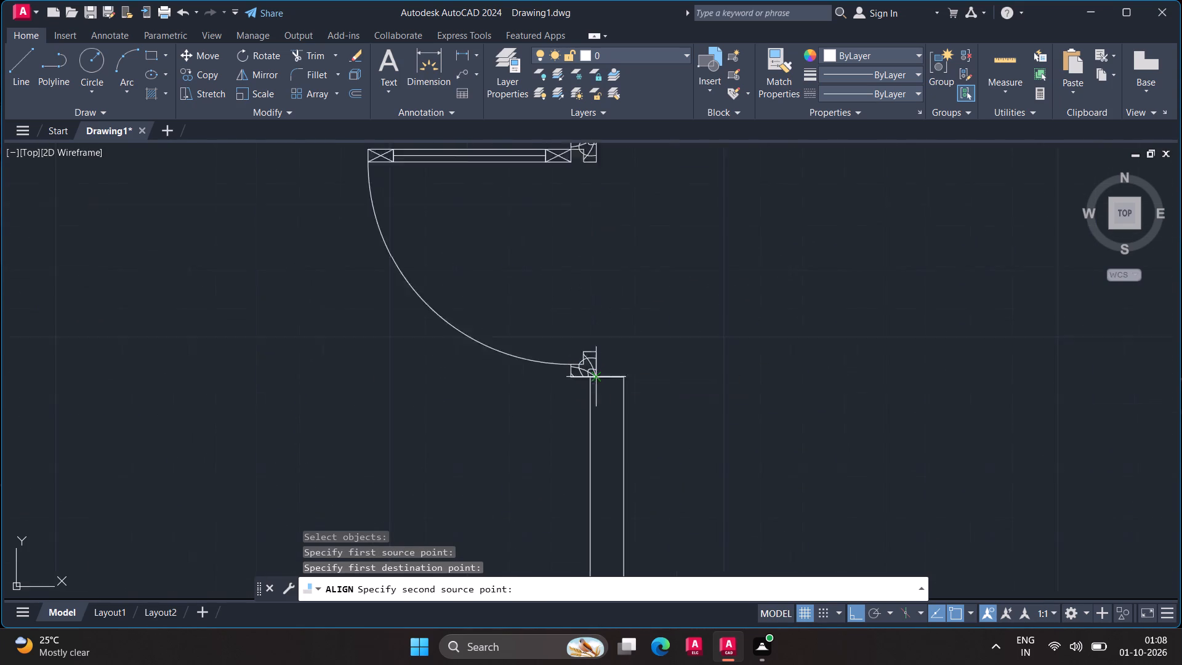
scroll(593, 376, up, 3)
click(591, 401)
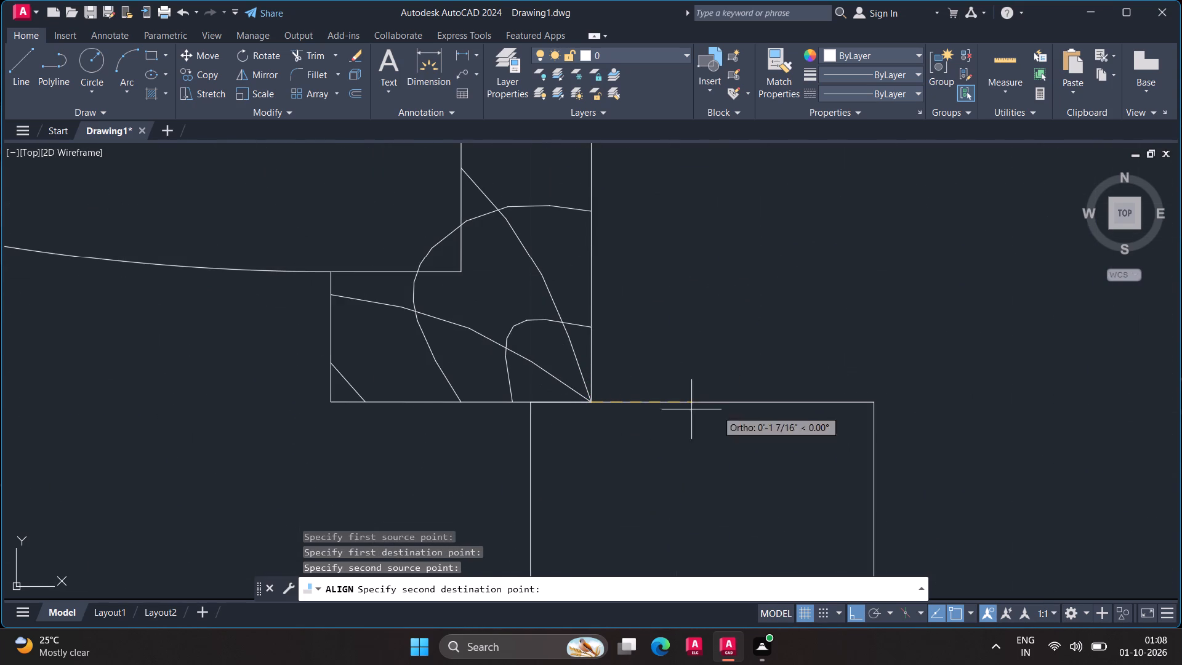
click(873, 407)
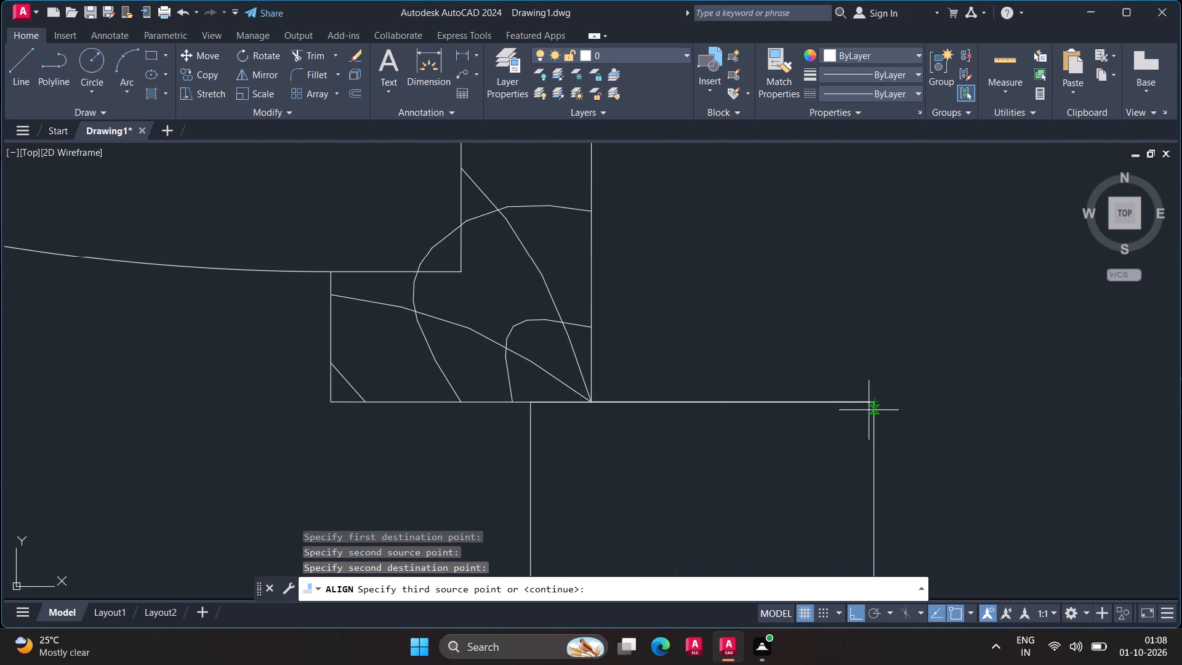
key(Return)
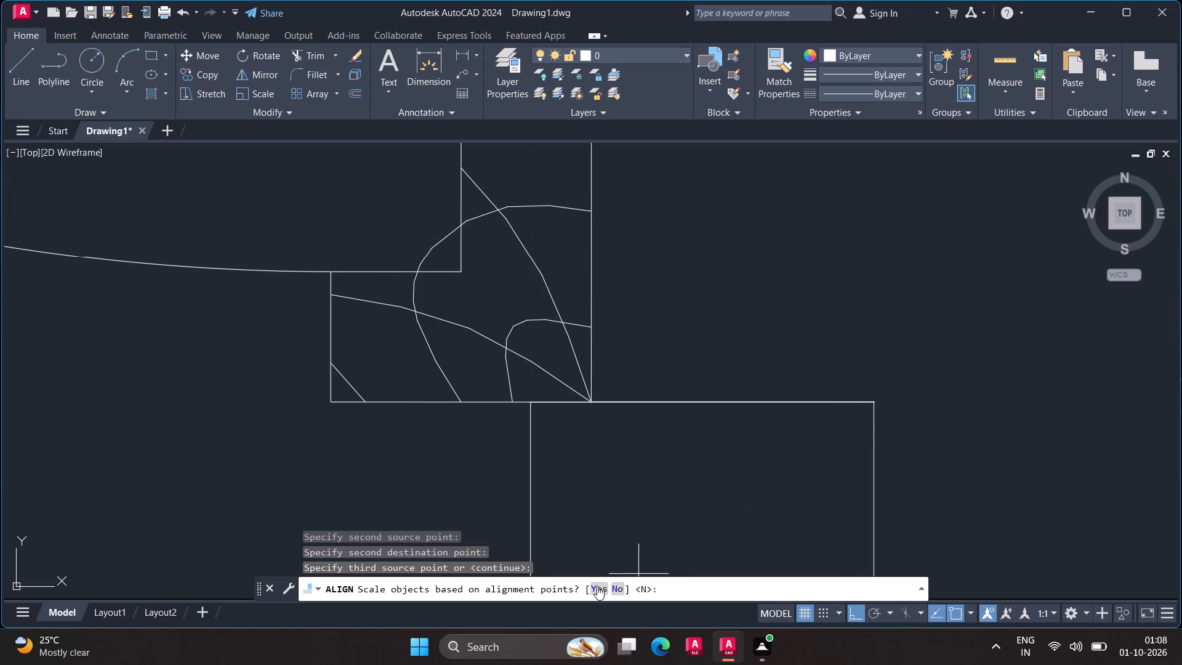
click(596, 586)
Delete the spare door lying inside the upper-right room.
scroll(607, 552, down, 6)
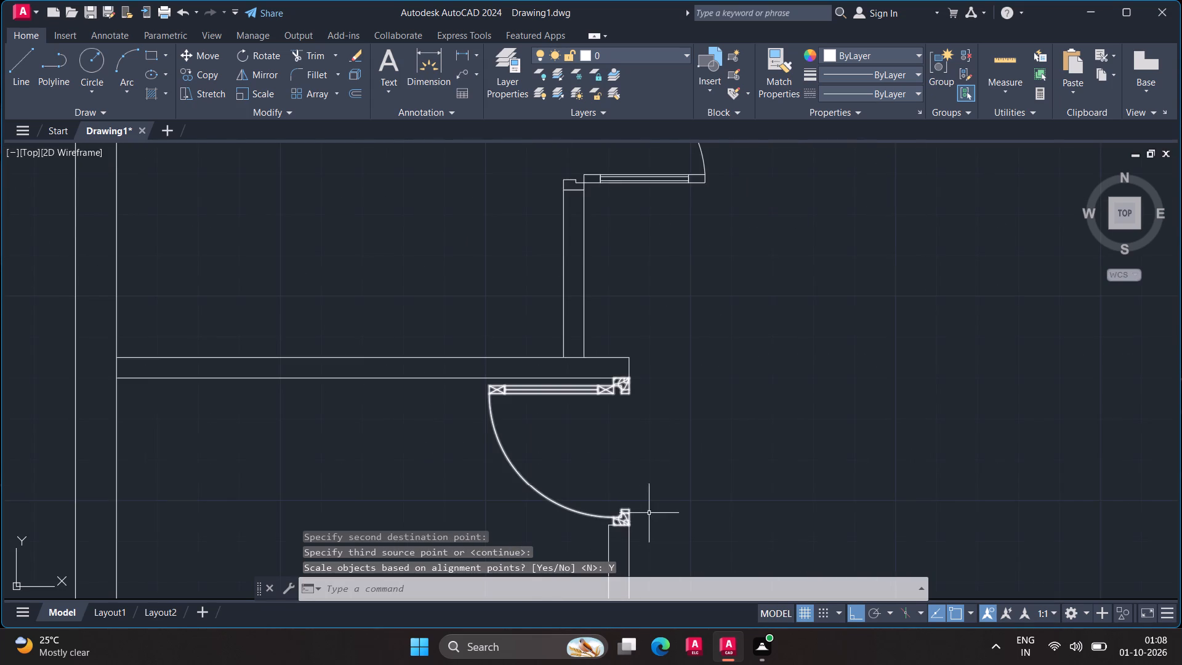
scroll(683, 498, down, 3)
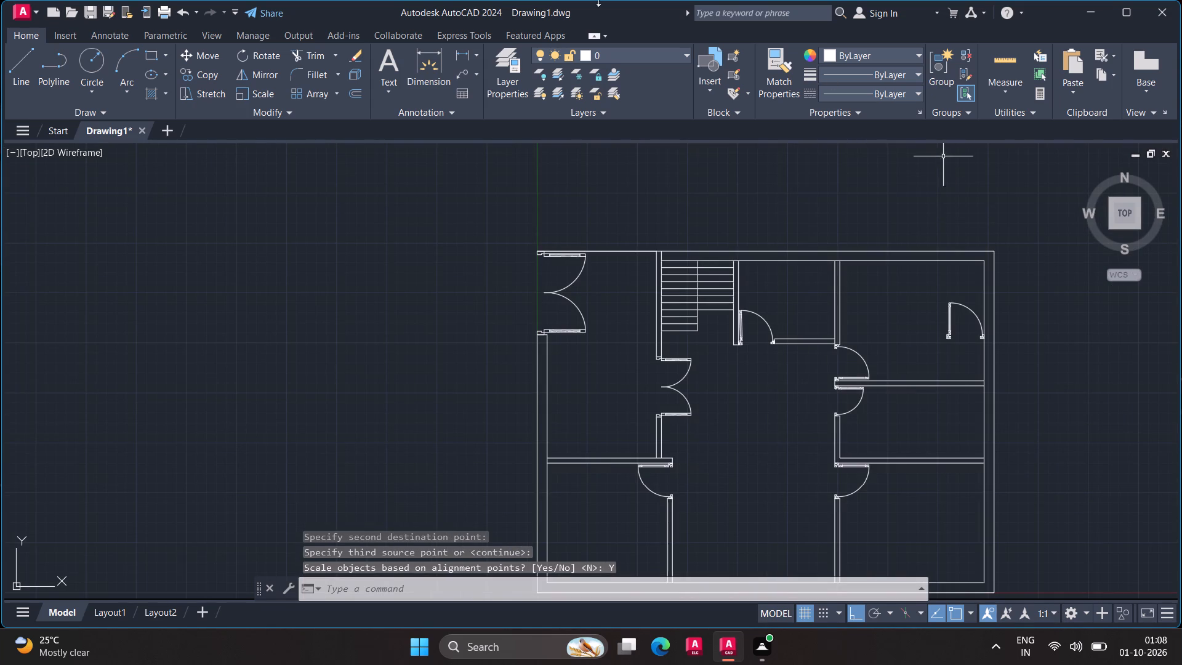
click(950, 324)
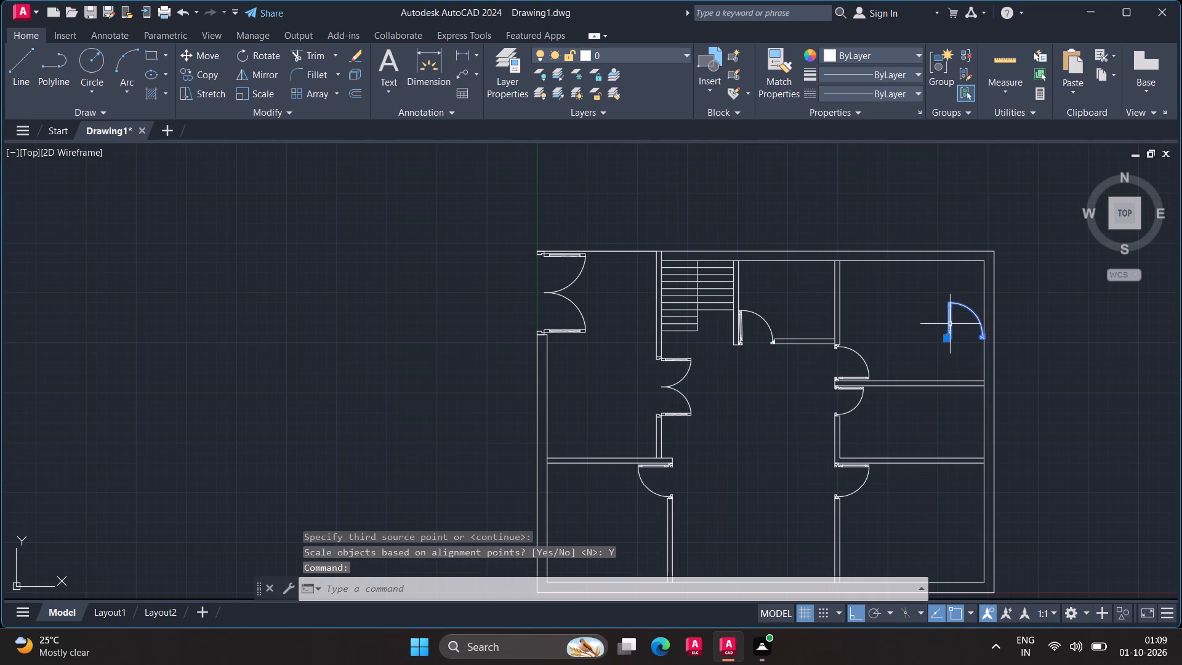
key(Delete)
key(Delete)
Turn Ortho off and move the loose window symbol from beside the plan into the top outer wall above the small room beside the stairs.
scroll(949, 324, down, 4)
scroll(949, 324, up, 2)
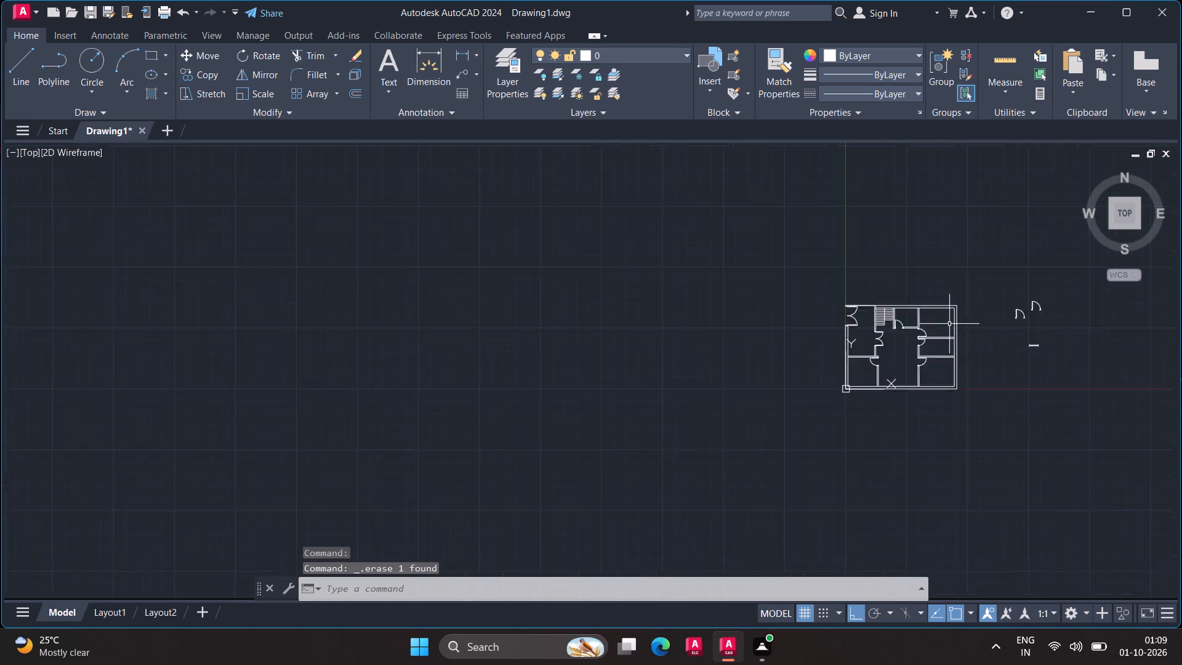
scroll(949, 324, up, 2)
middle_drag(948, 325, 791, 264)
middle_drag(764, 252, 754, 241)
middle_drag(751, 233, 751, 225)
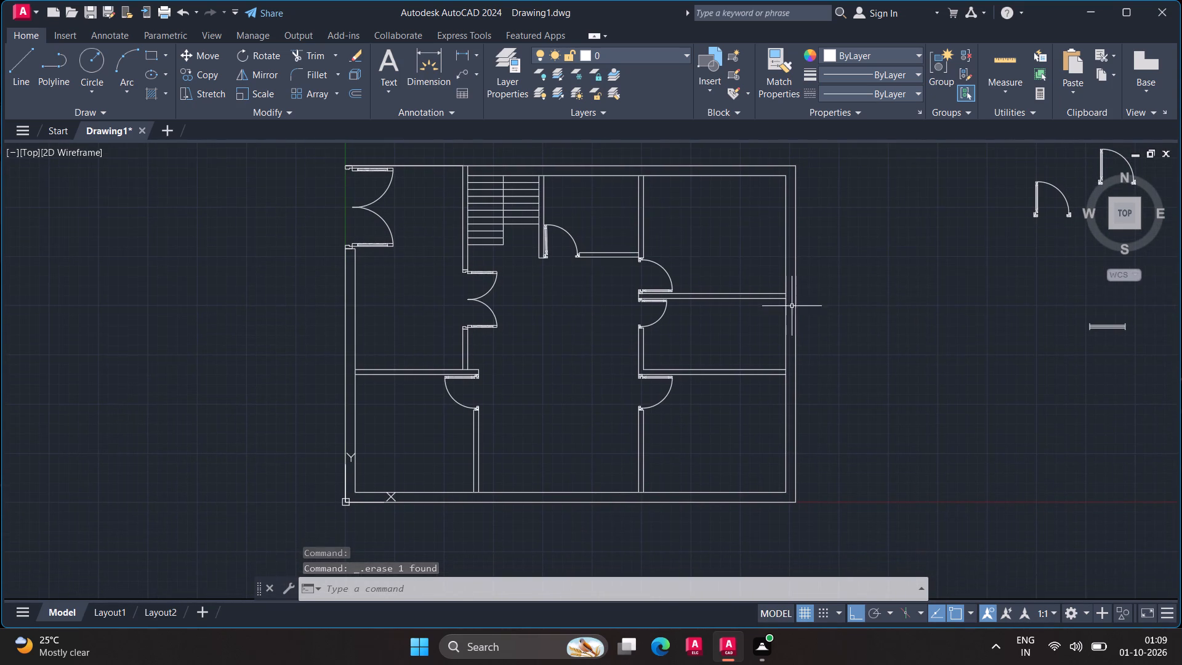
key(Escape)
key(Escape)
key(Escape)
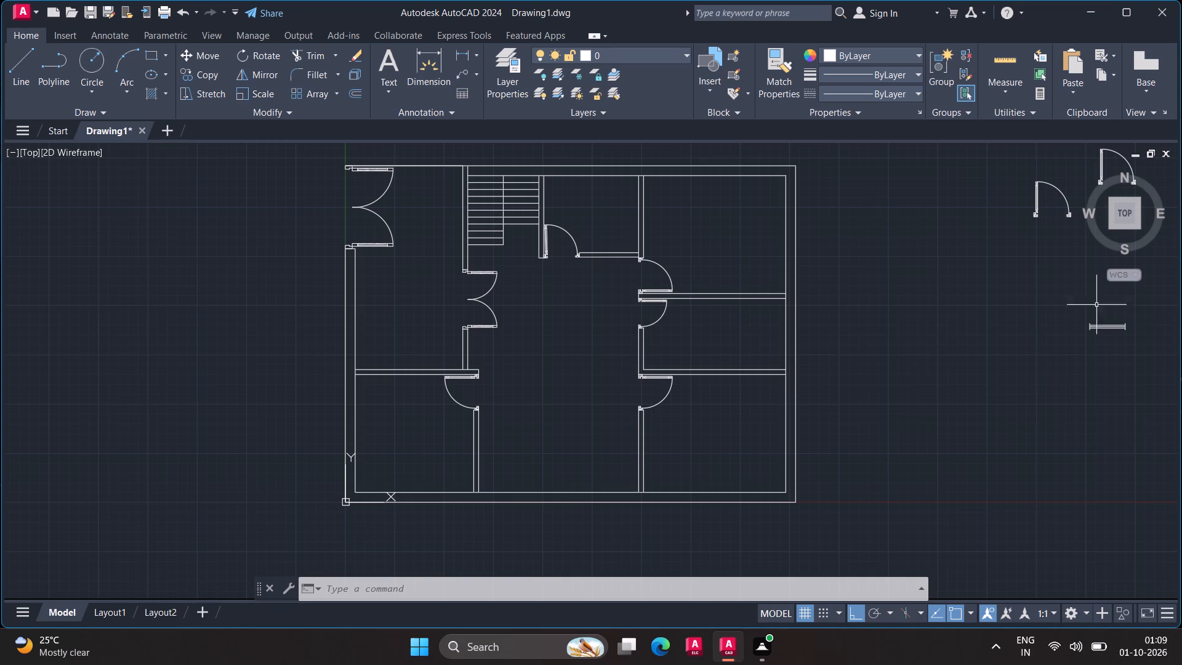
click(1093, 330)
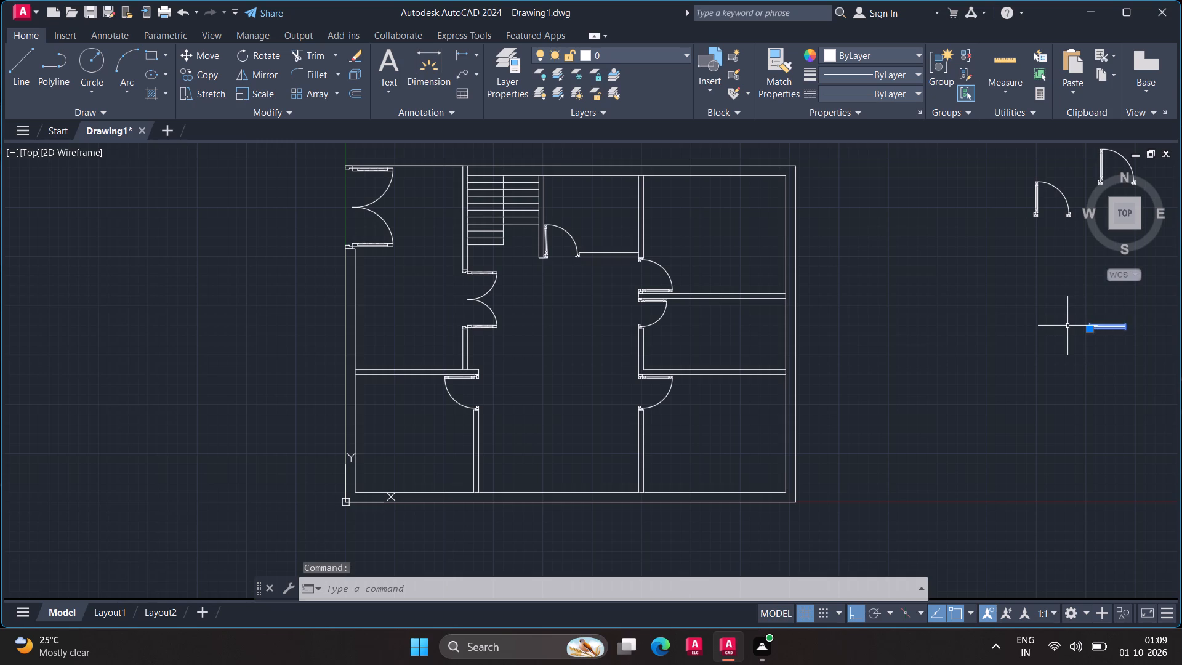
click(1093, 329)
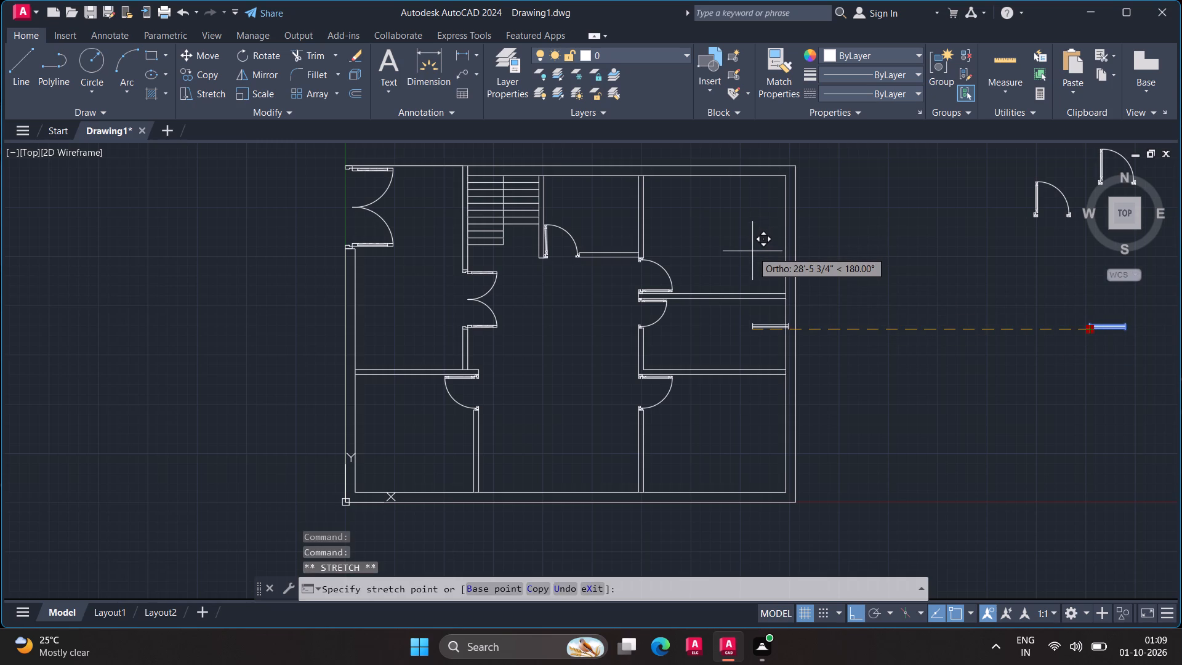
key(F8)
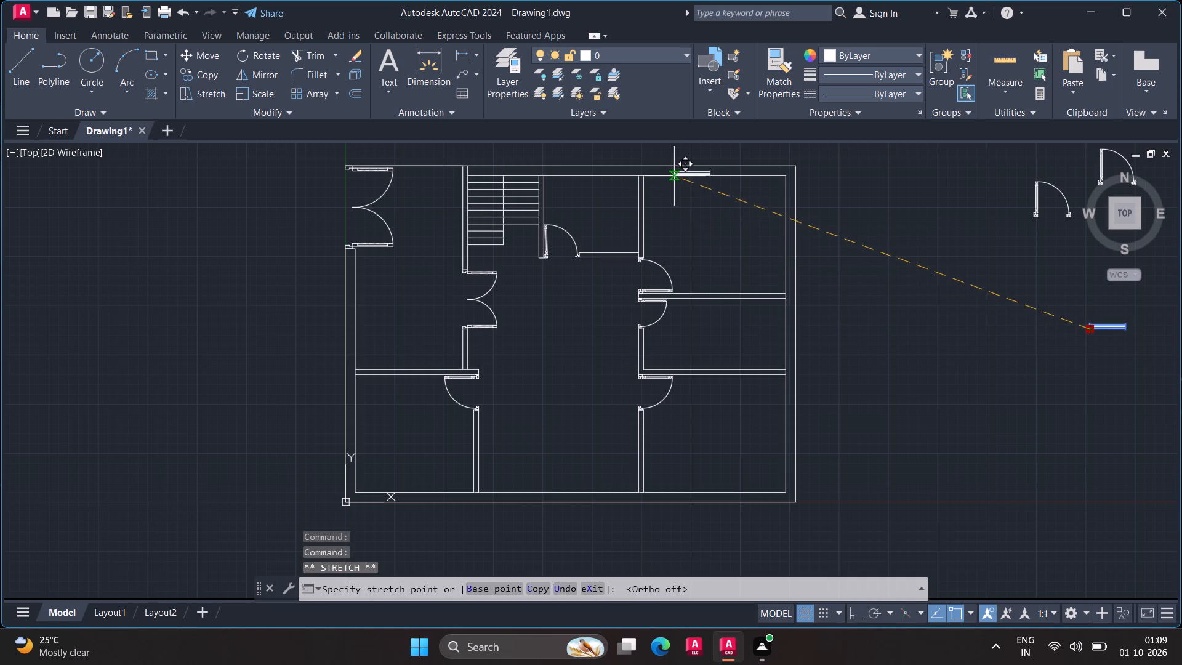
scroll(666, 174, up, 3)
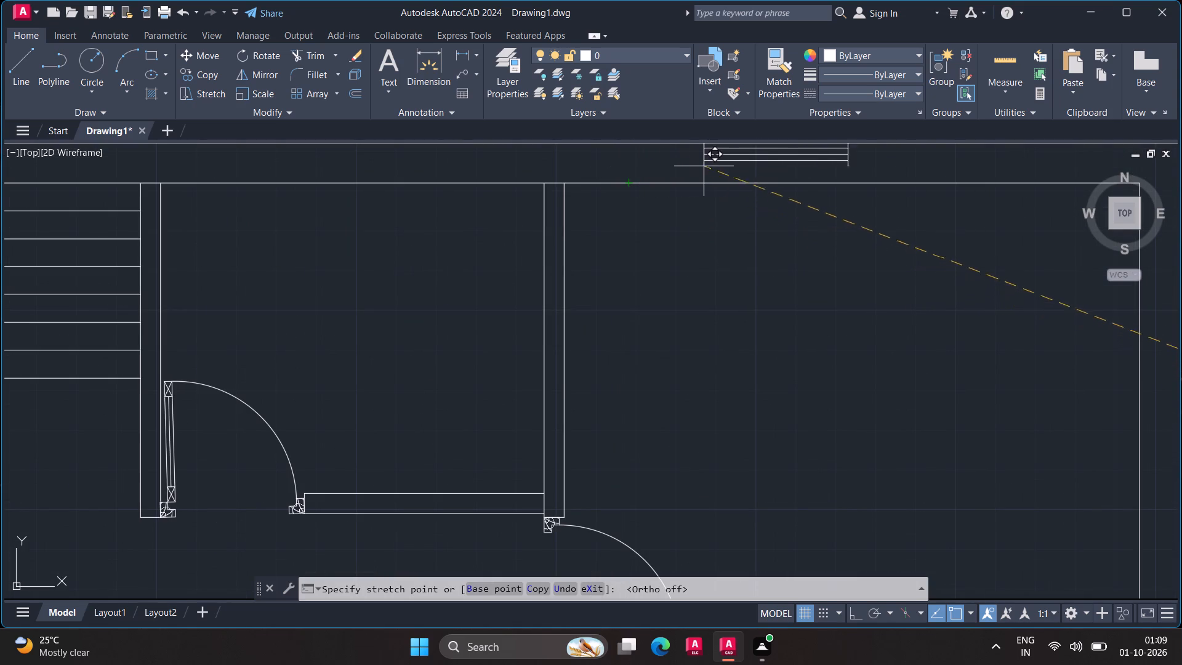
click(777, 172)
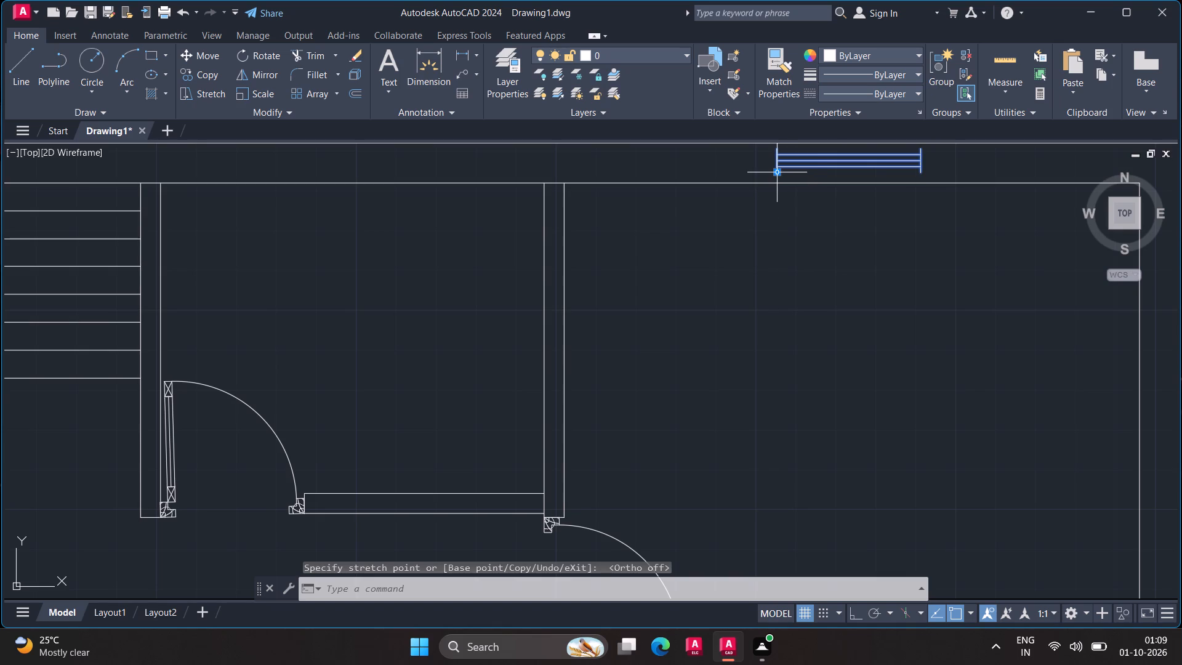
click(778, 173)
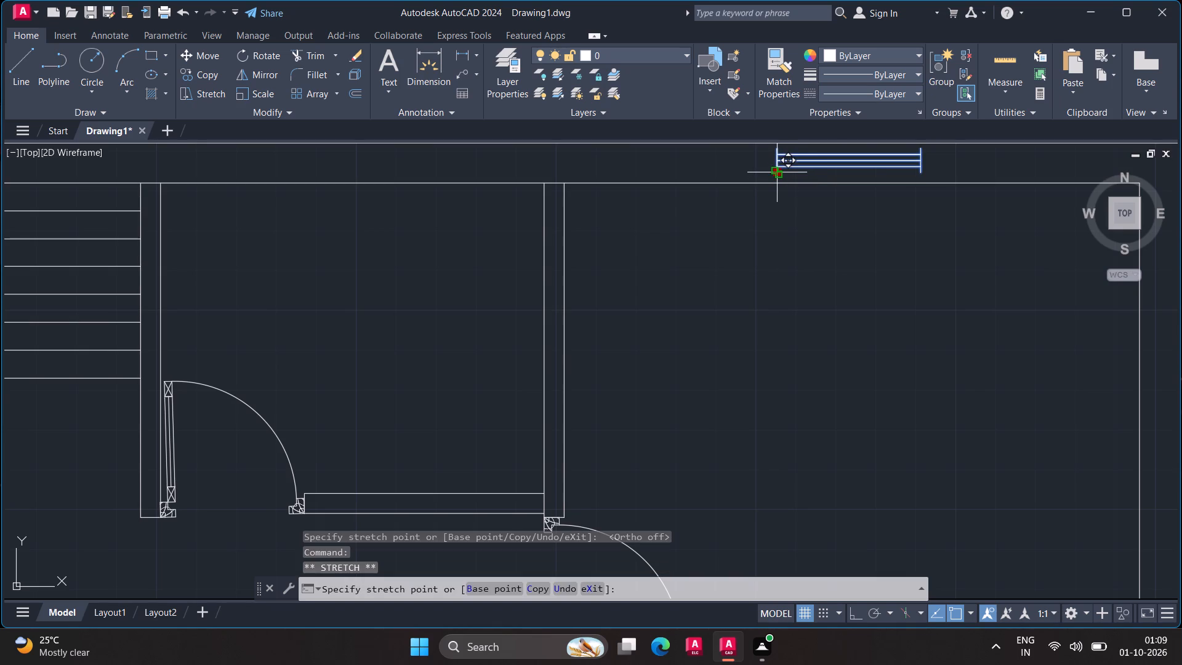
scroll(542, 193, down, 1)
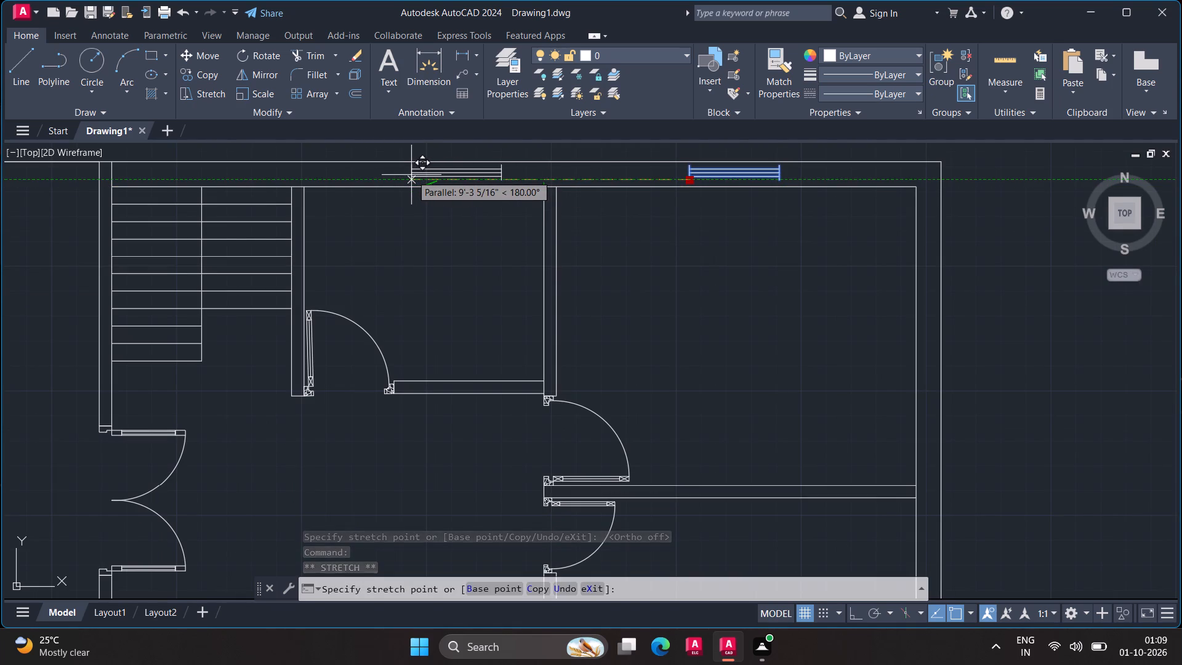
click(411, 175)
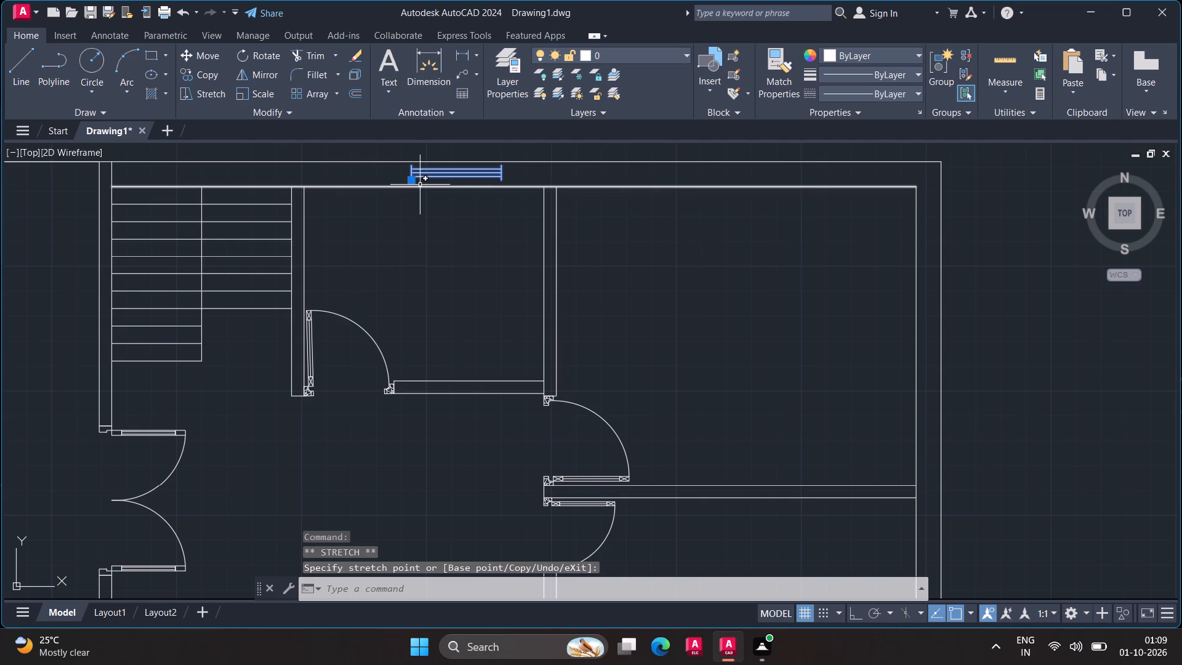
Copy the window into the top wall of the upper-right room and onto the left outer wall of the lower-left room.
text(co)
key(Return)
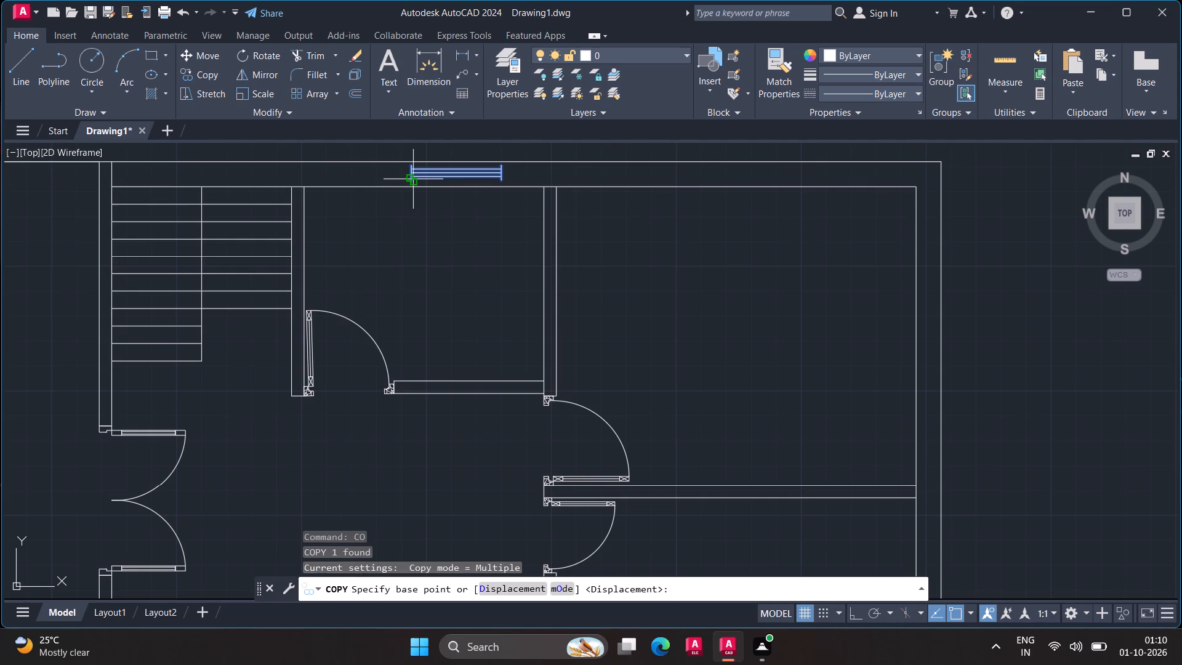
click(413, 179)
click(659, 179)
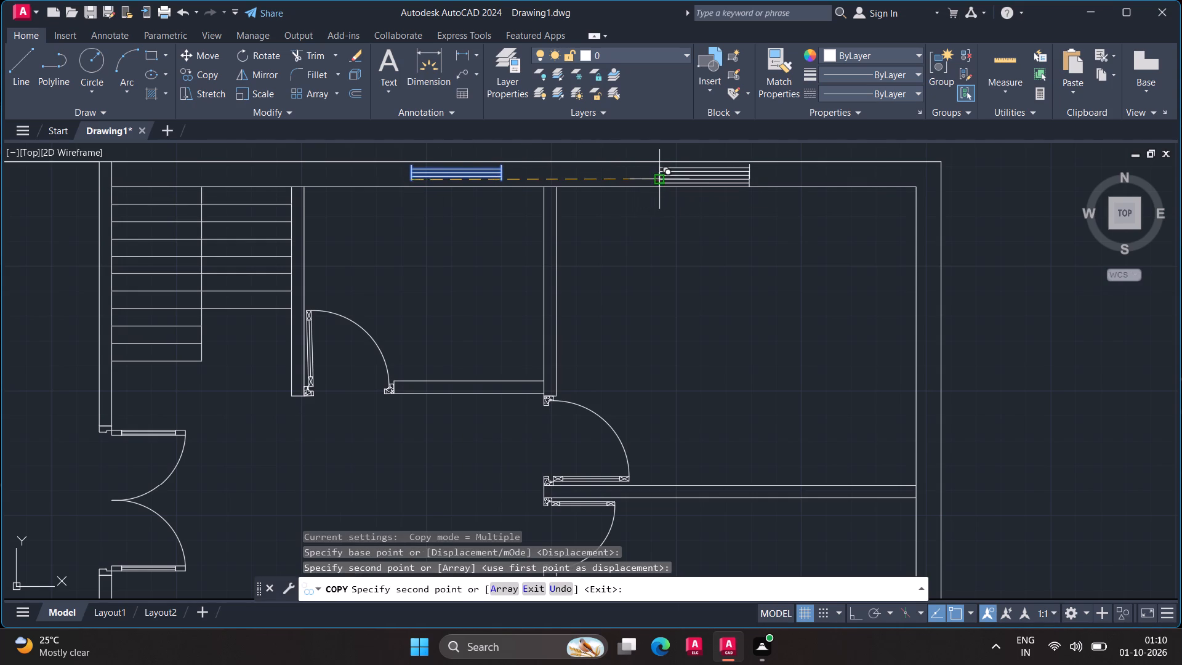
scroll(447, 275, down, 3)
middle_drag(449, 277, 591, 216)
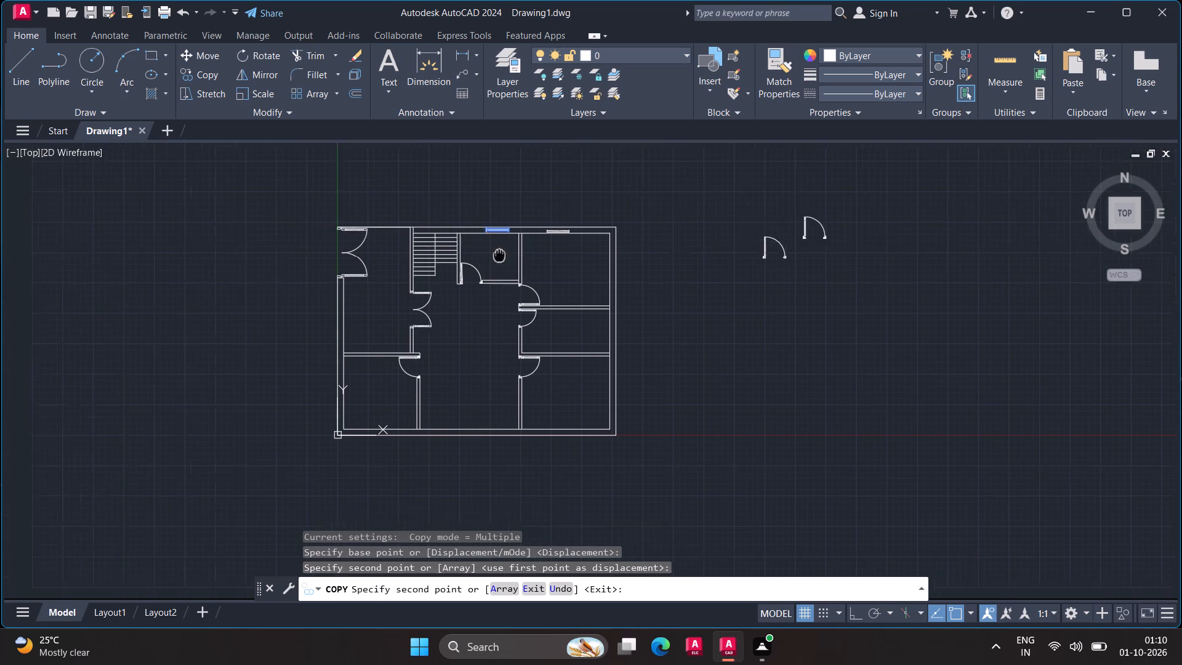
middle_drag(591, 216, 685, 183)
middle_click(685, 183)
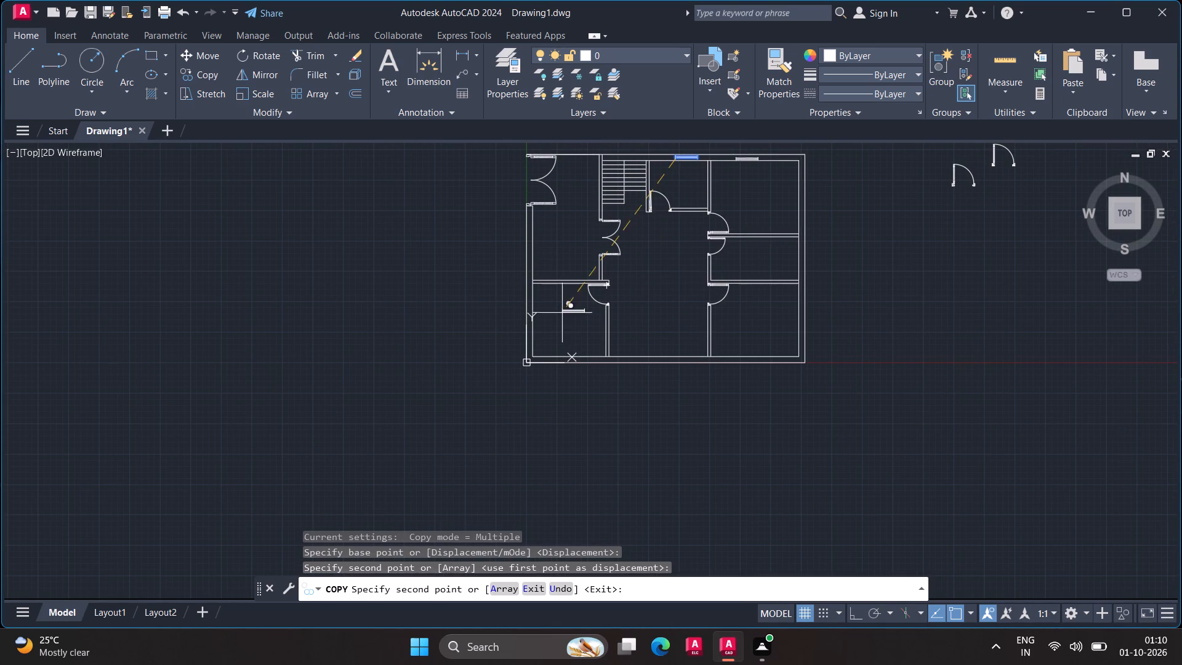
click(522, 322)
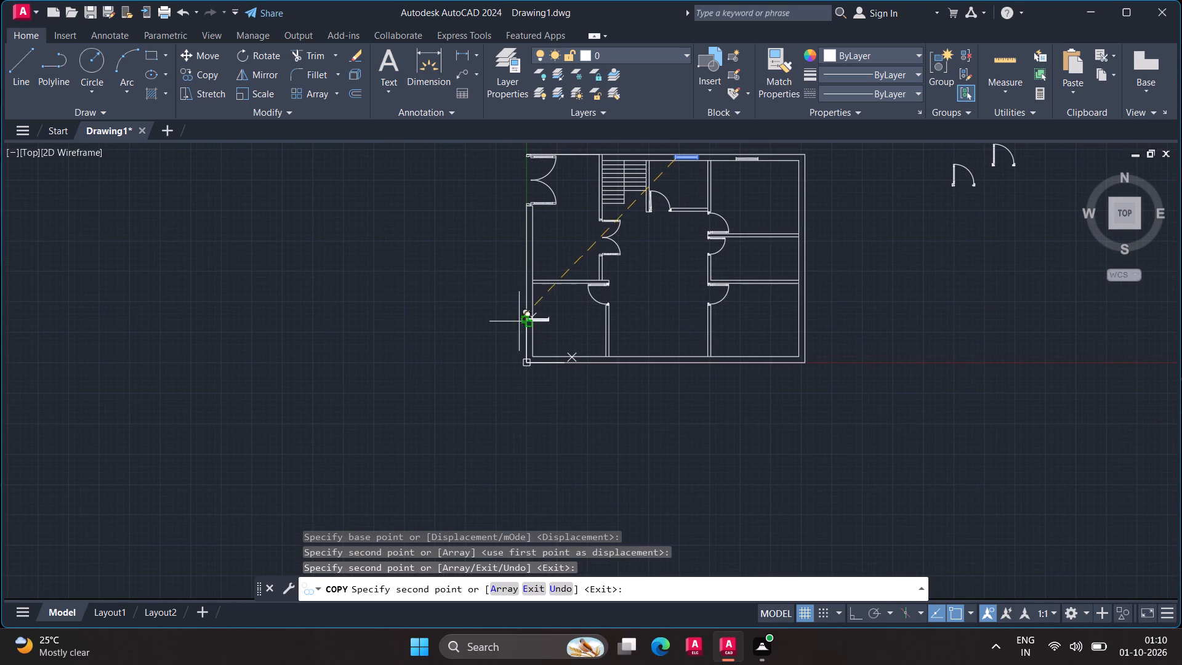
key(Escape)
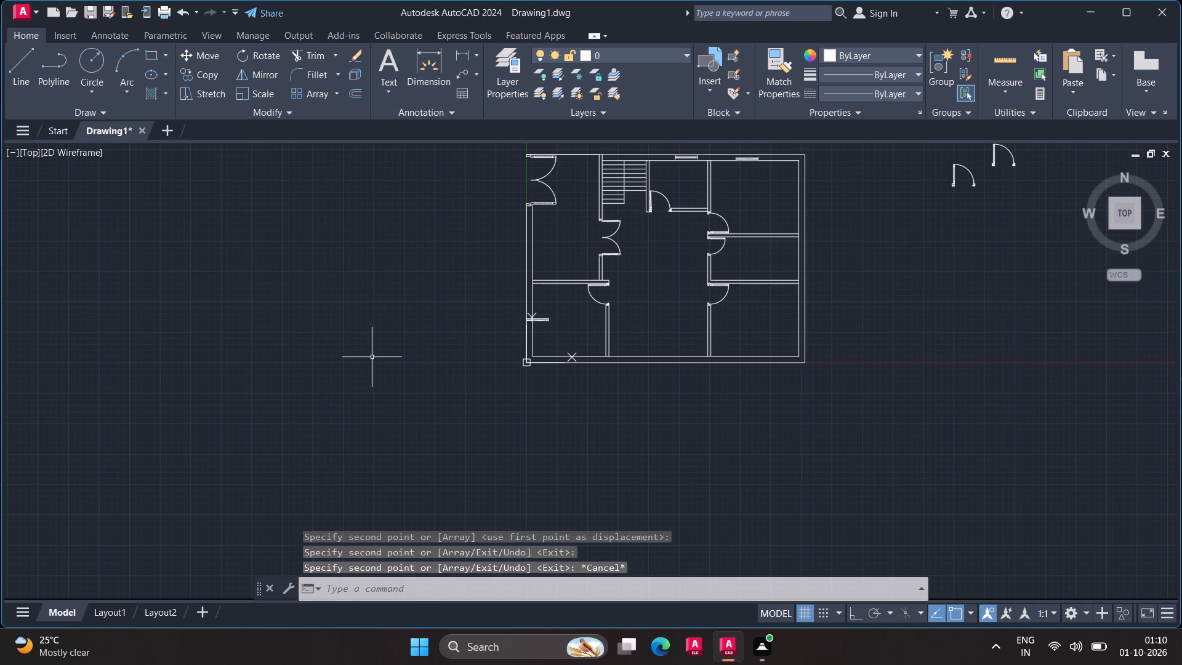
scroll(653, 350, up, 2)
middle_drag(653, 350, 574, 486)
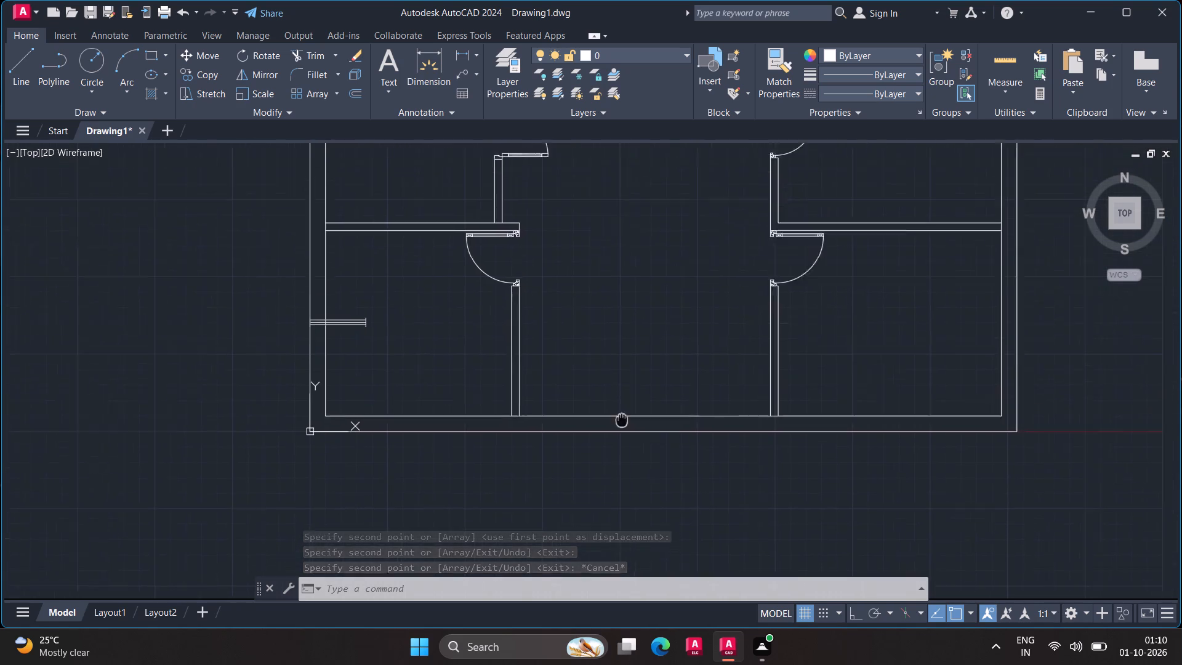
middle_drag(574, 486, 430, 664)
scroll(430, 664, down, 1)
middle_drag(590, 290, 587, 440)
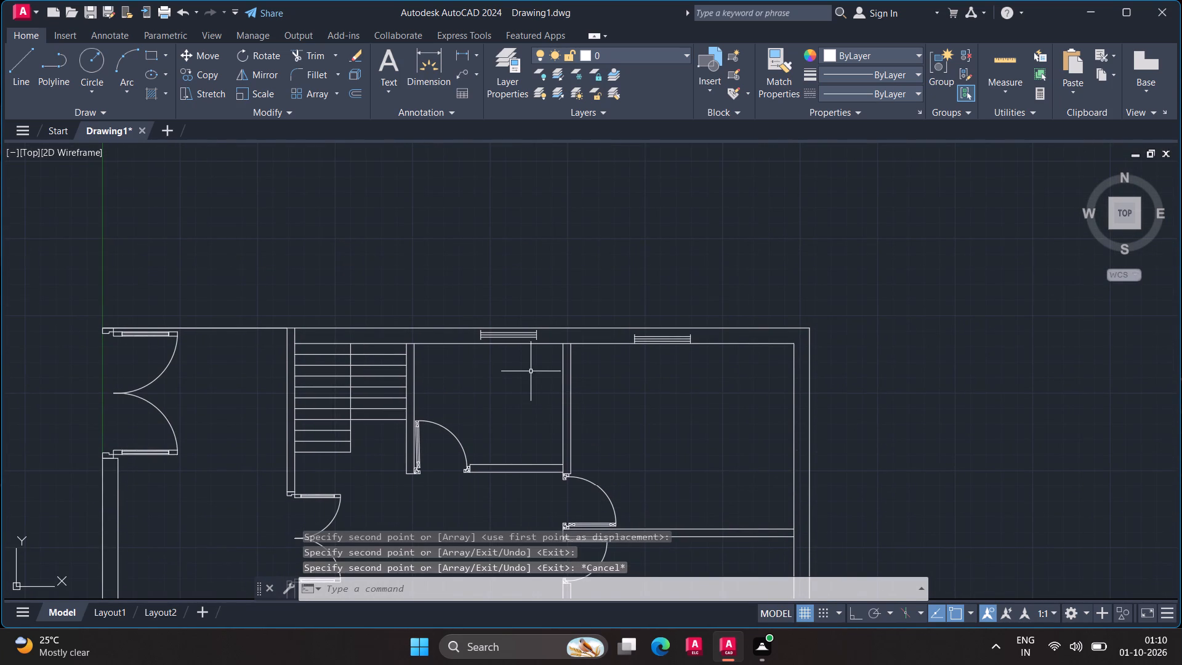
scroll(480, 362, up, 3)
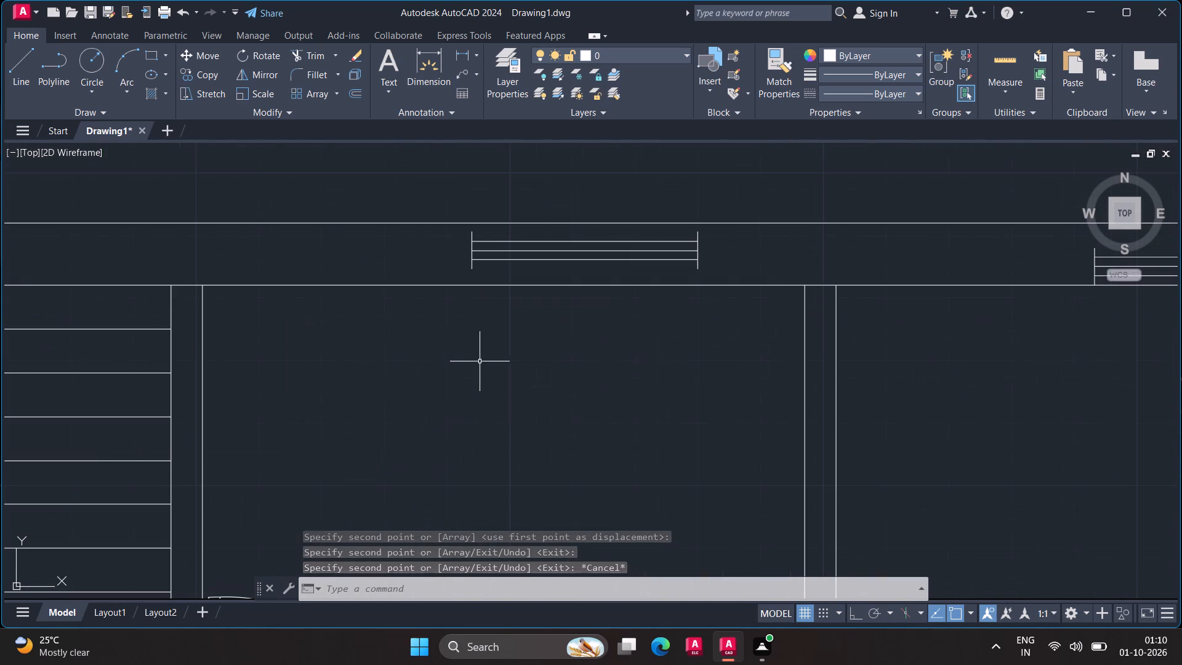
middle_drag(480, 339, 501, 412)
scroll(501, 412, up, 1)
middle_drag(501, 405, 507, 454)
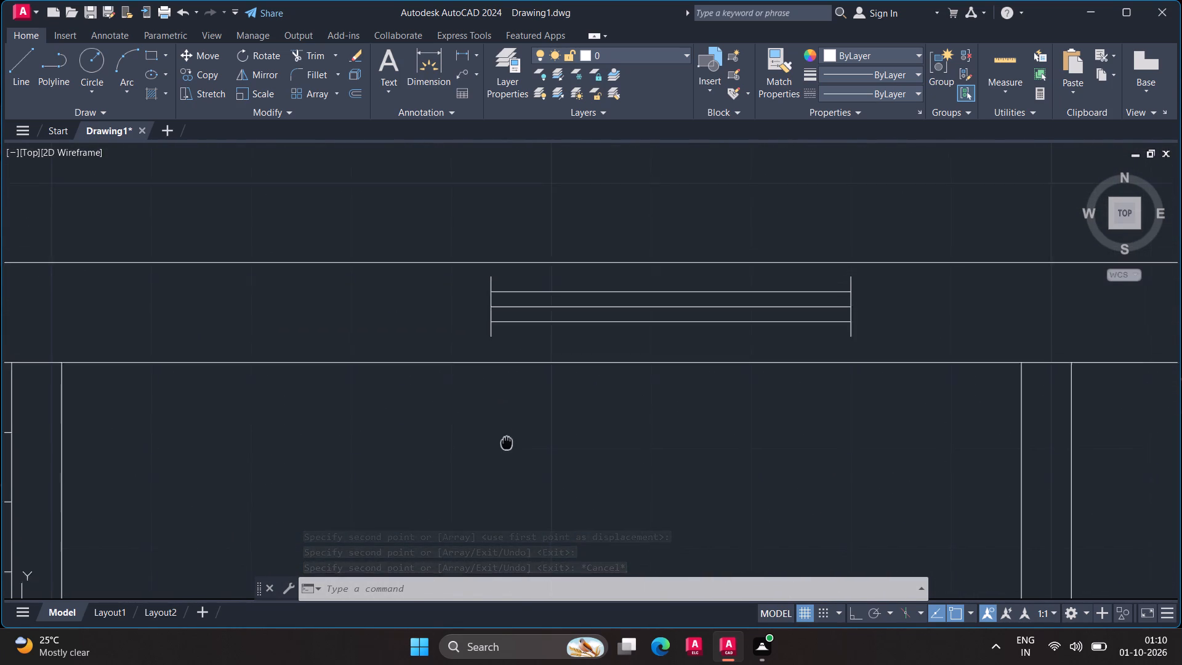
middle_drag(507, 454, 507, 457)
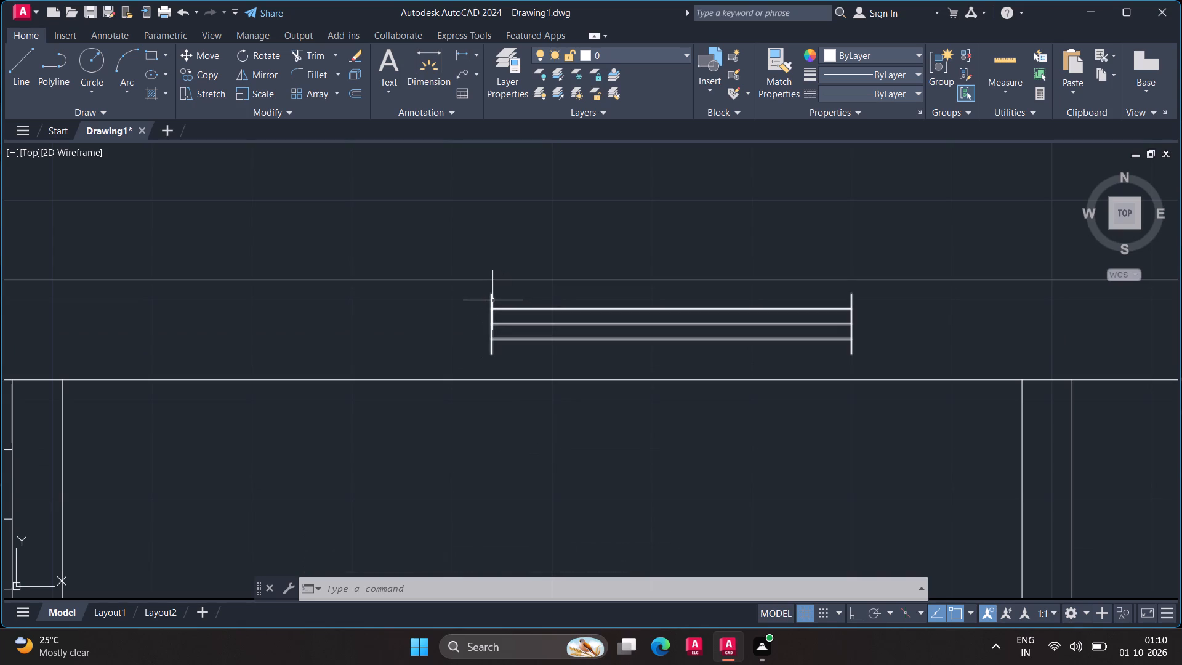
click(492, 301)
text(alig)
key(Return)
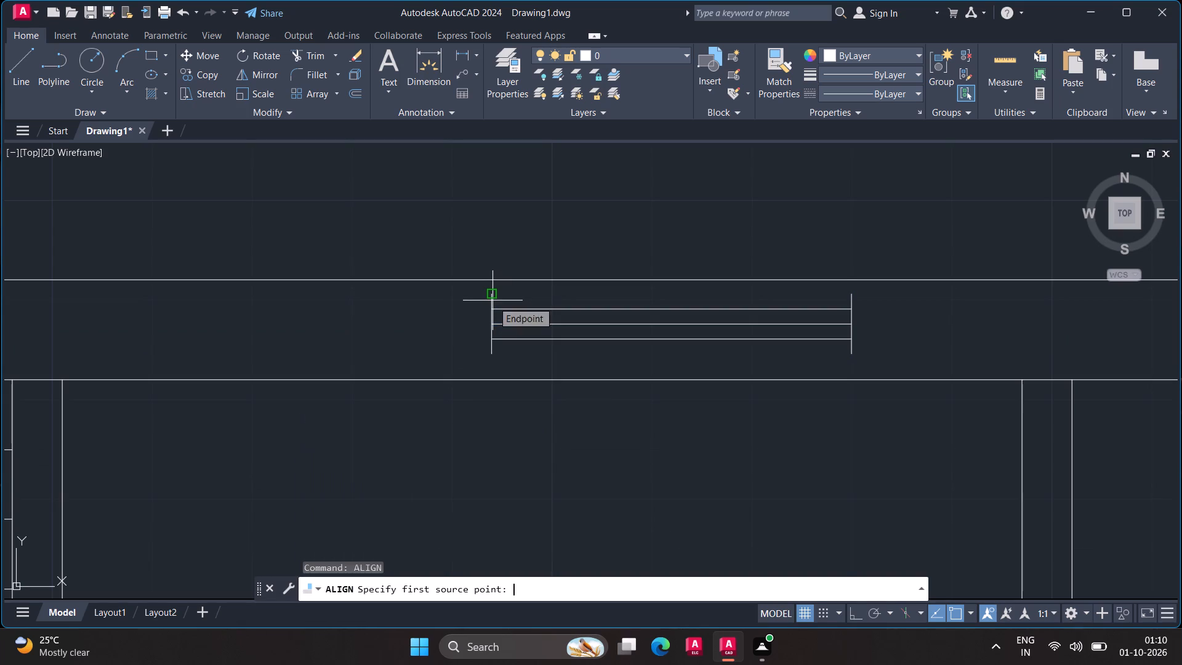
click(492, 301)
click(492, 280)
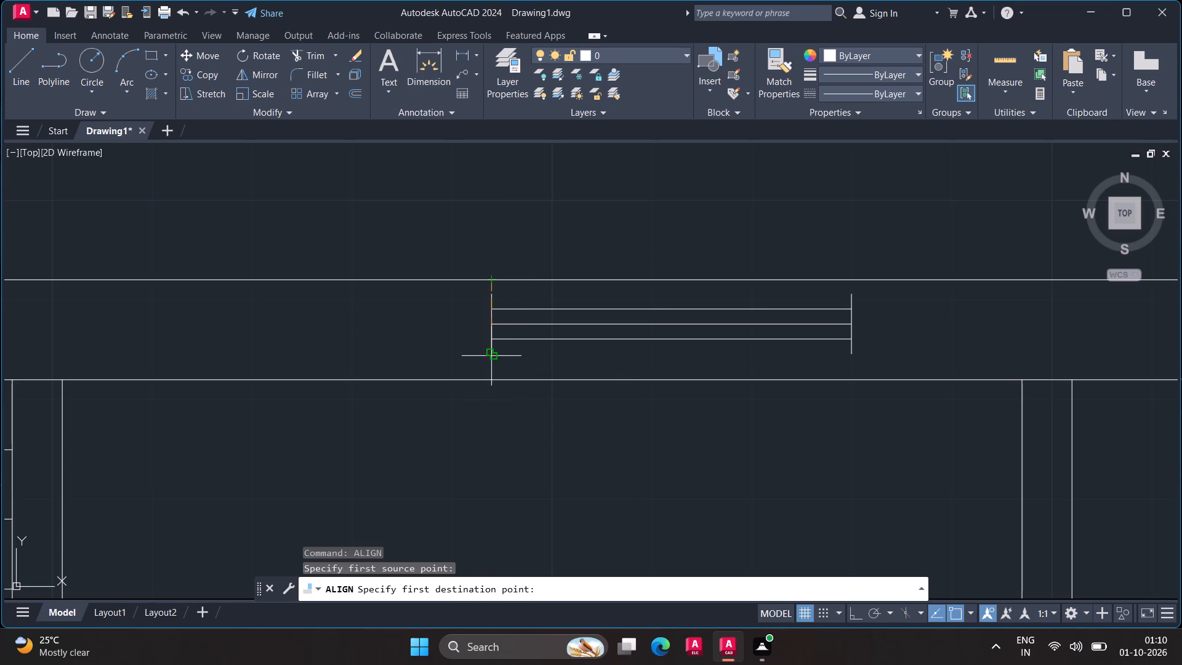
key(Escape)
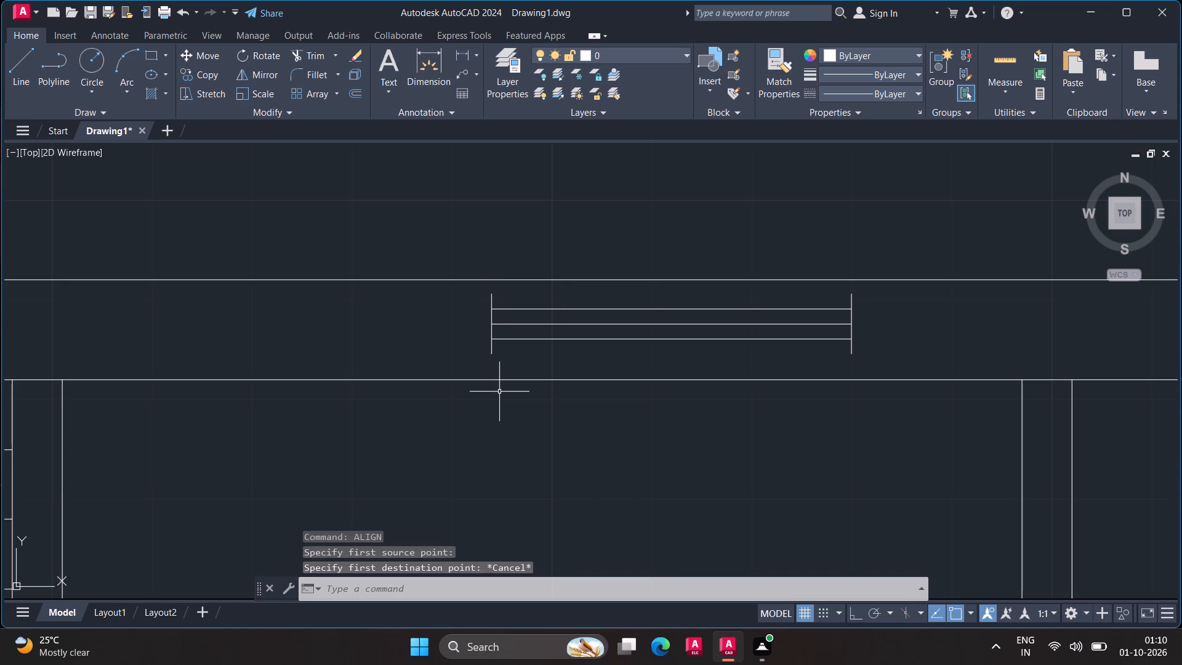
Align the window above the small room beside the stairs to the wall's outer and inner faces by its left end line, scaling it to fit.
key(a)
text(lig)
key(Return)
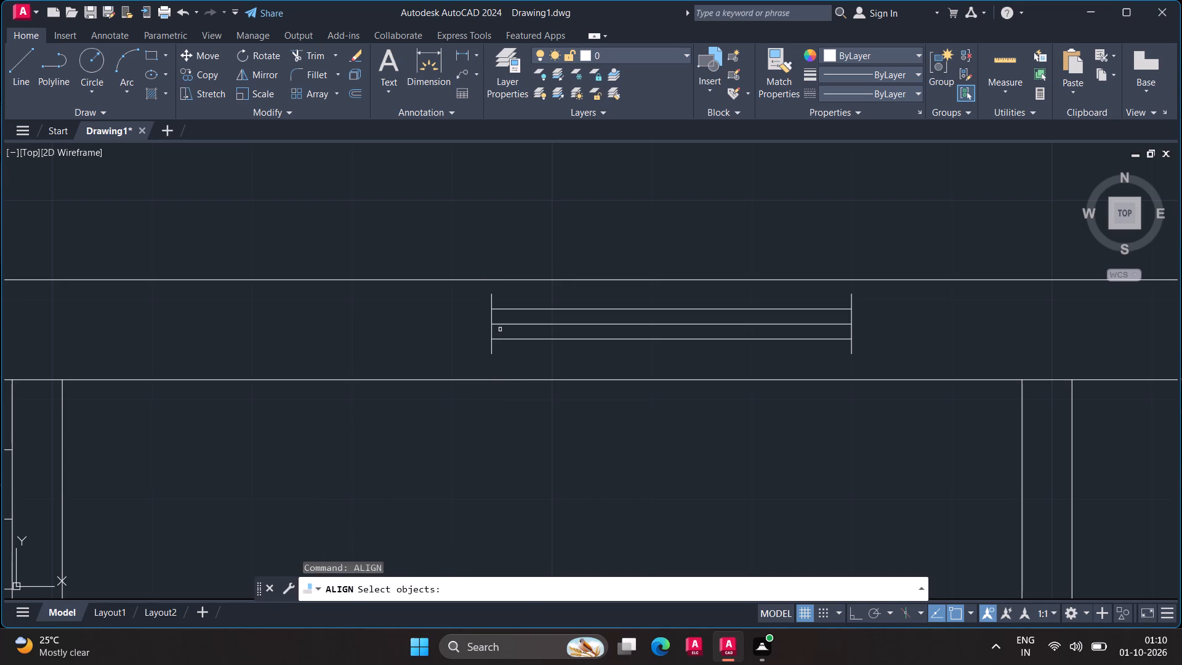
click(500, 325)
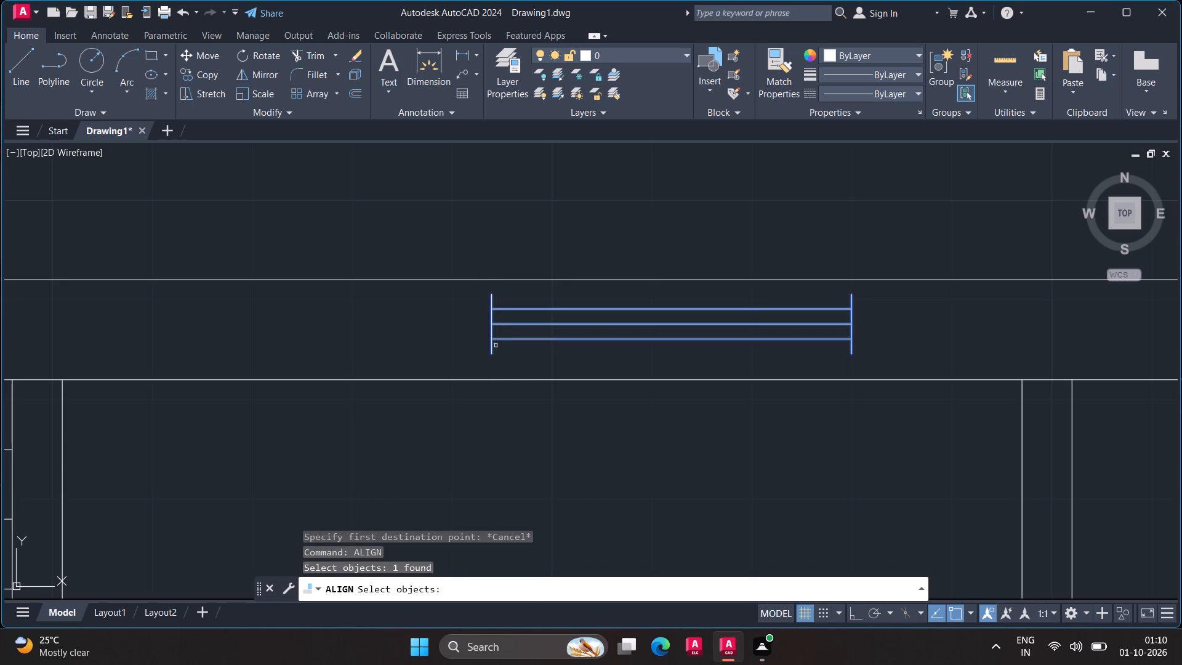
key(Return)
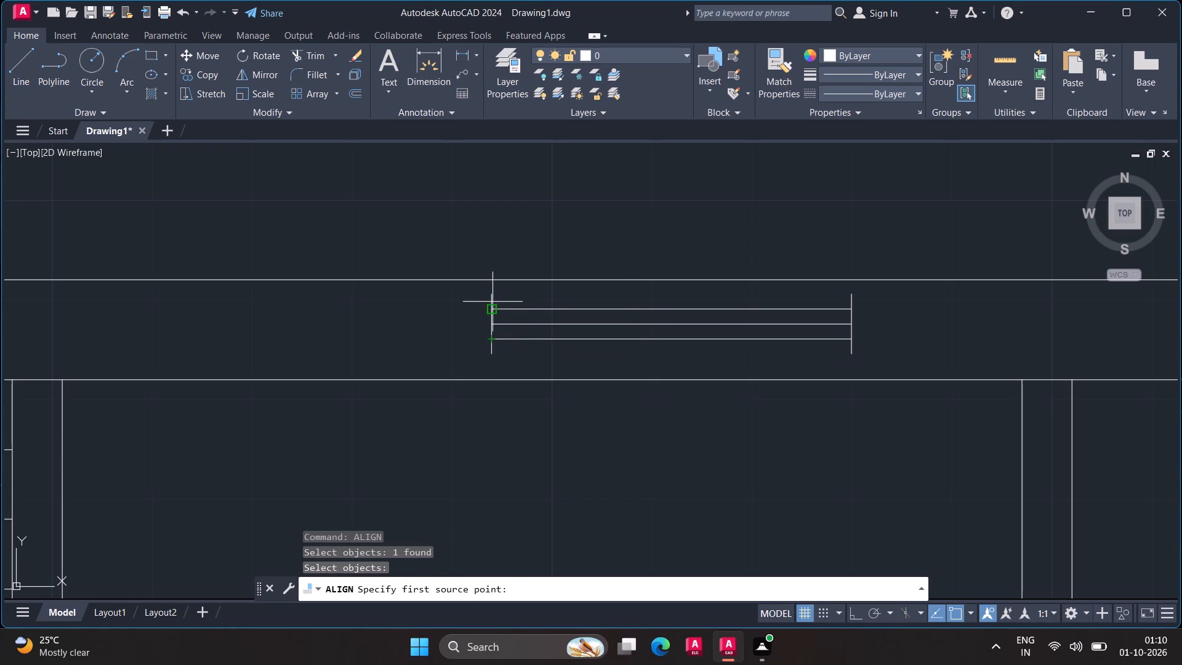
click(492, 299)
click(491, 284)
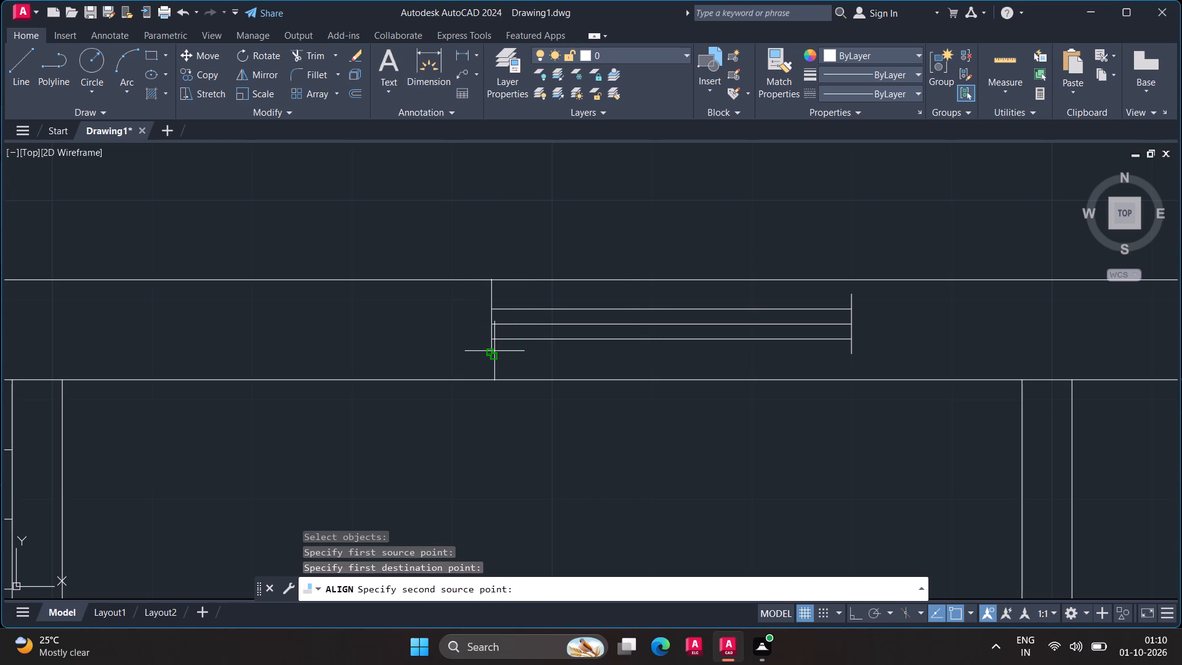
scroll(492, 353, up, 4)
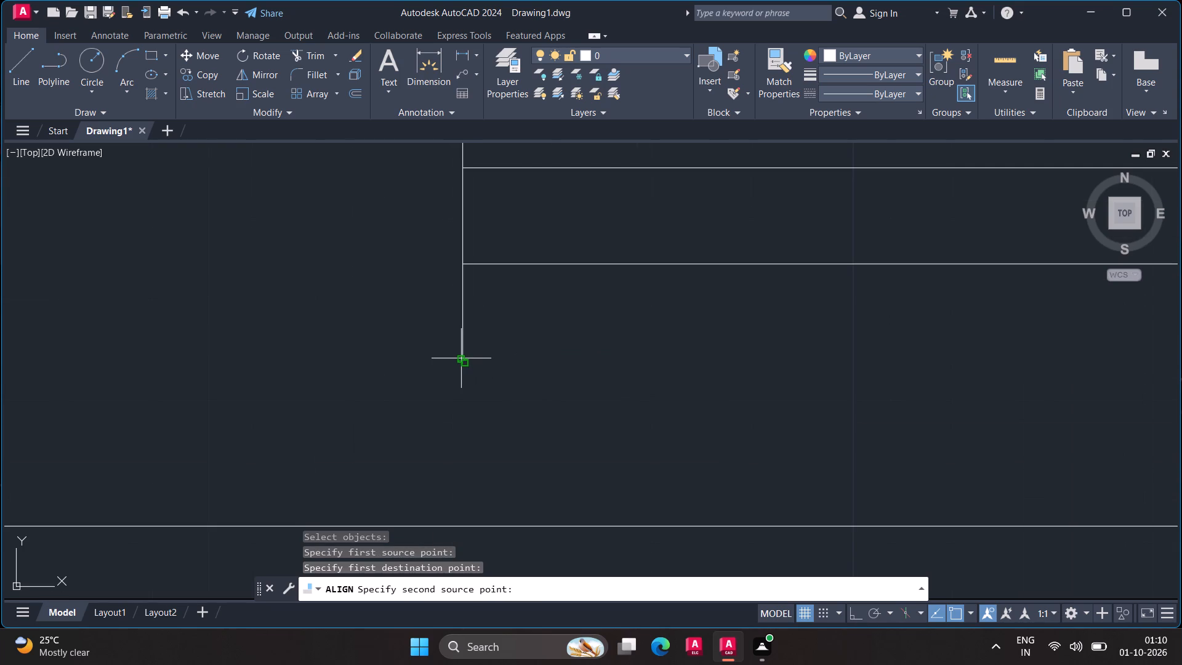
scroll(461, 360, up, 6)
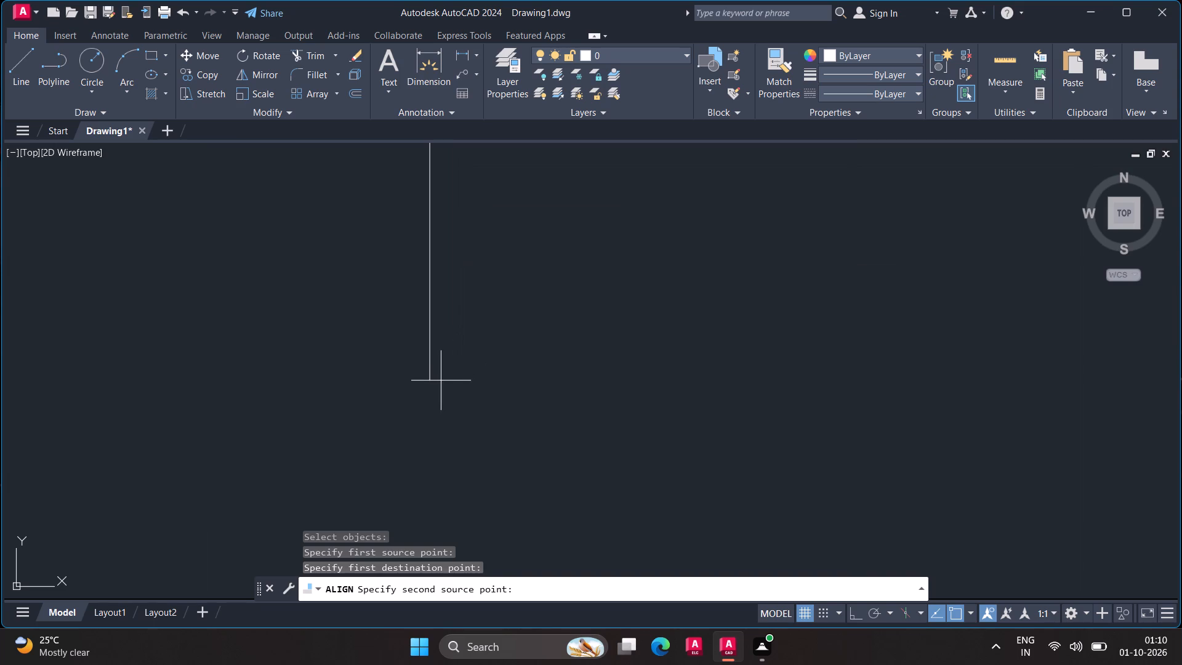
click(430, 381)
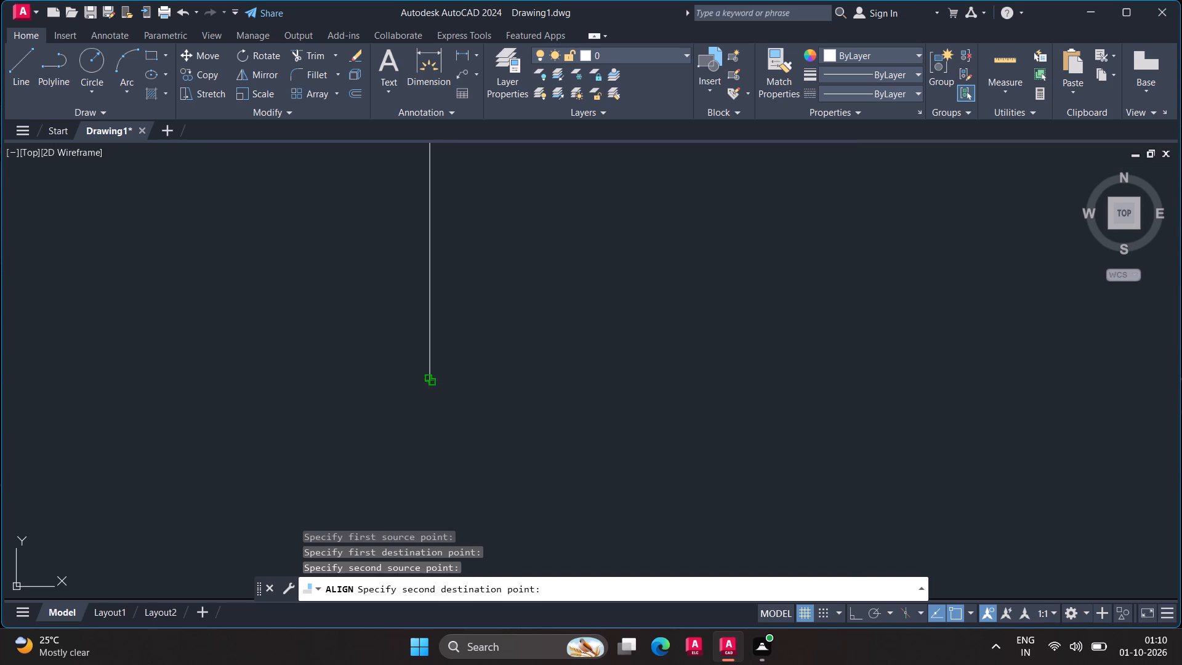
scroll(430, 381, down, 9)
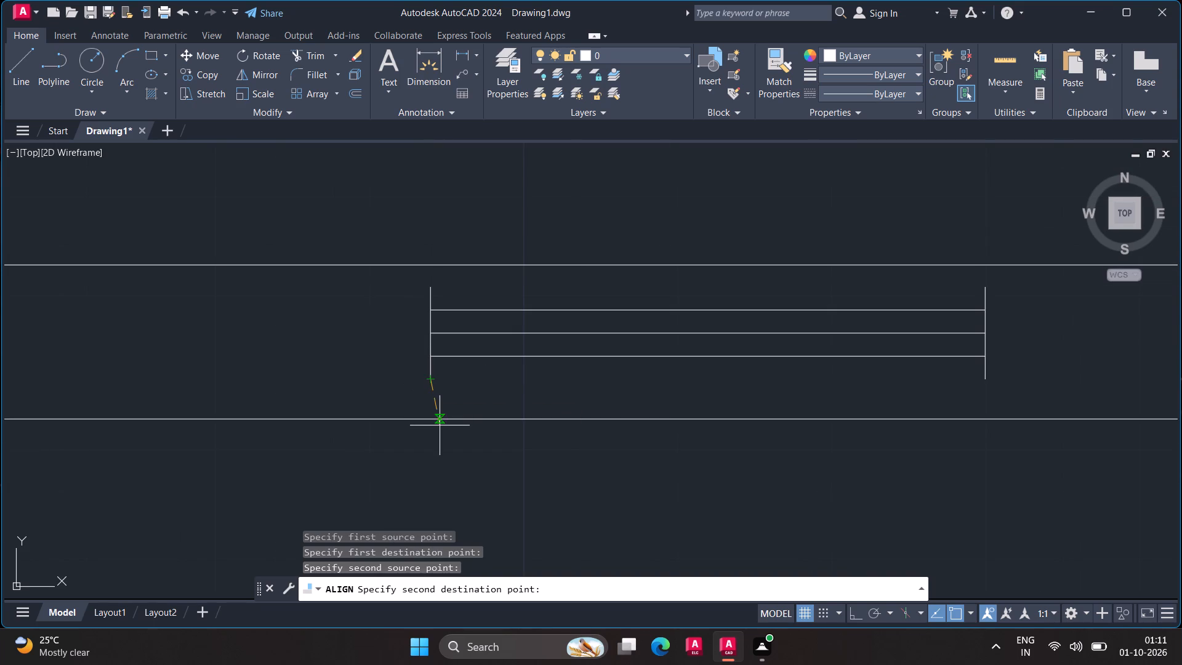
click(430, 417)
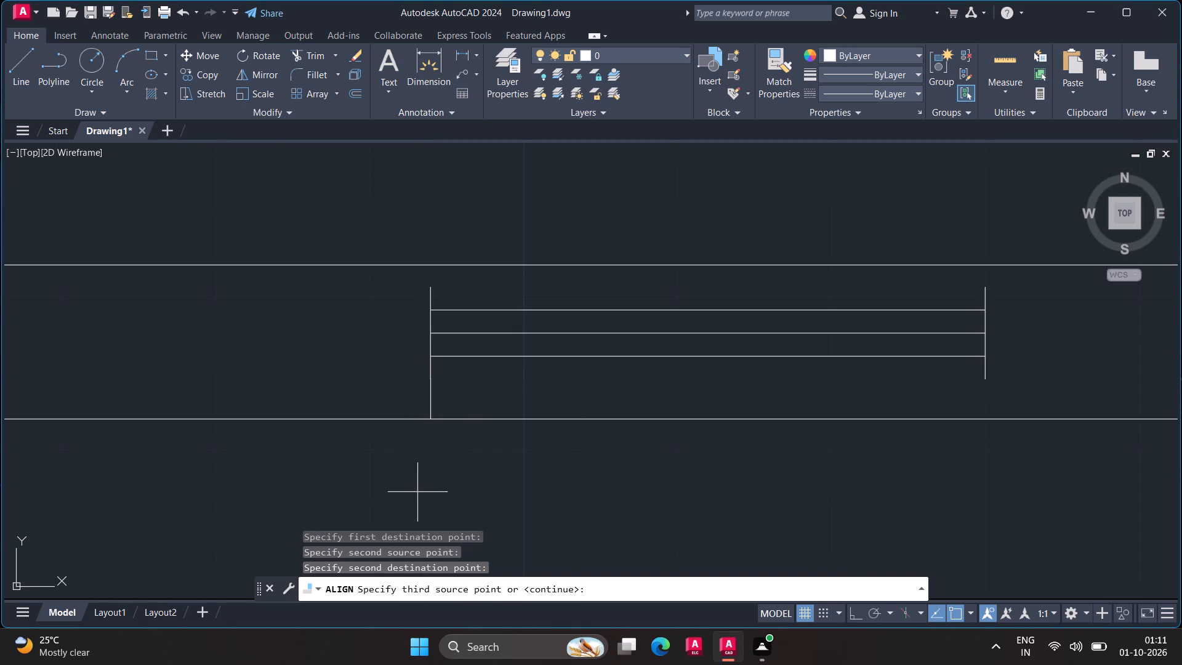
key(Return)
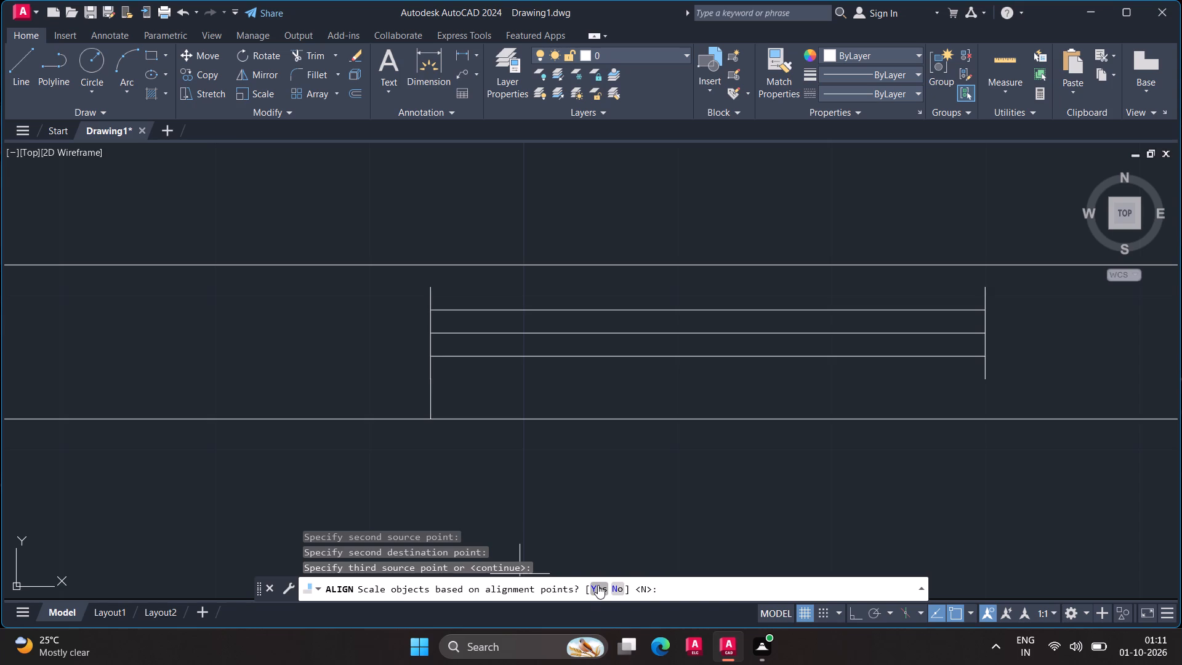
click(598, 585)
scroll(688, 459, down, 2)
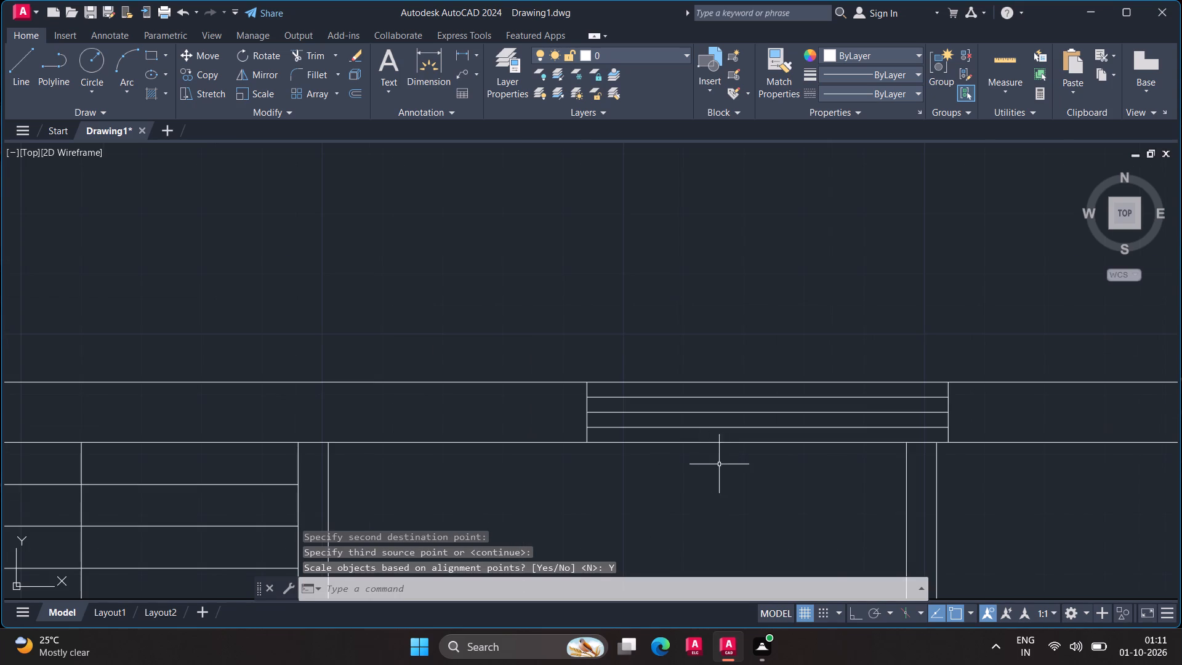
Explode the scaled window in the top outer wall above the small room beside the stairs.
middle_drag(720, 465, 512, 474)
scroll(720, 465, down, 1)
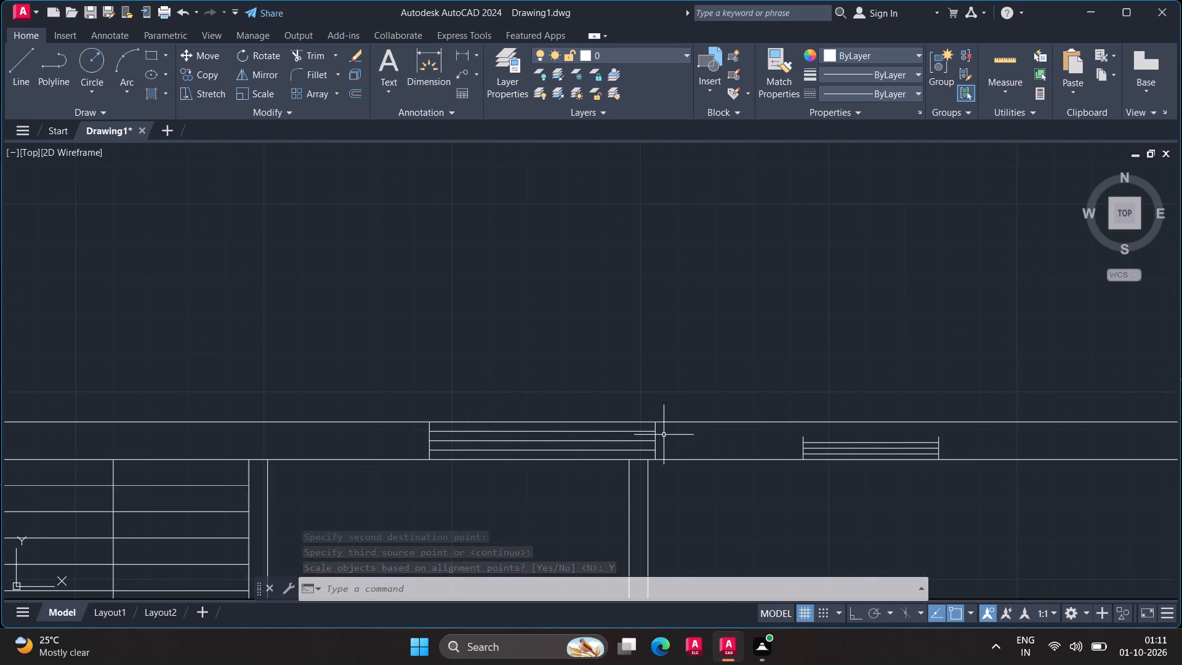
text(ex)
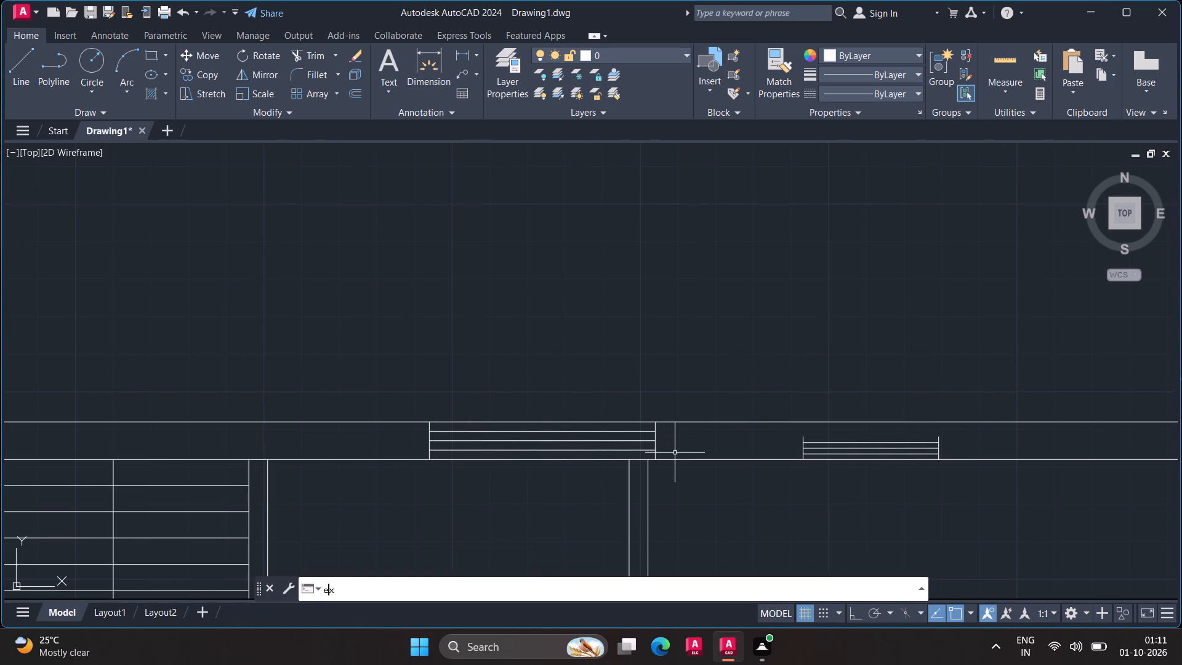
key(p)
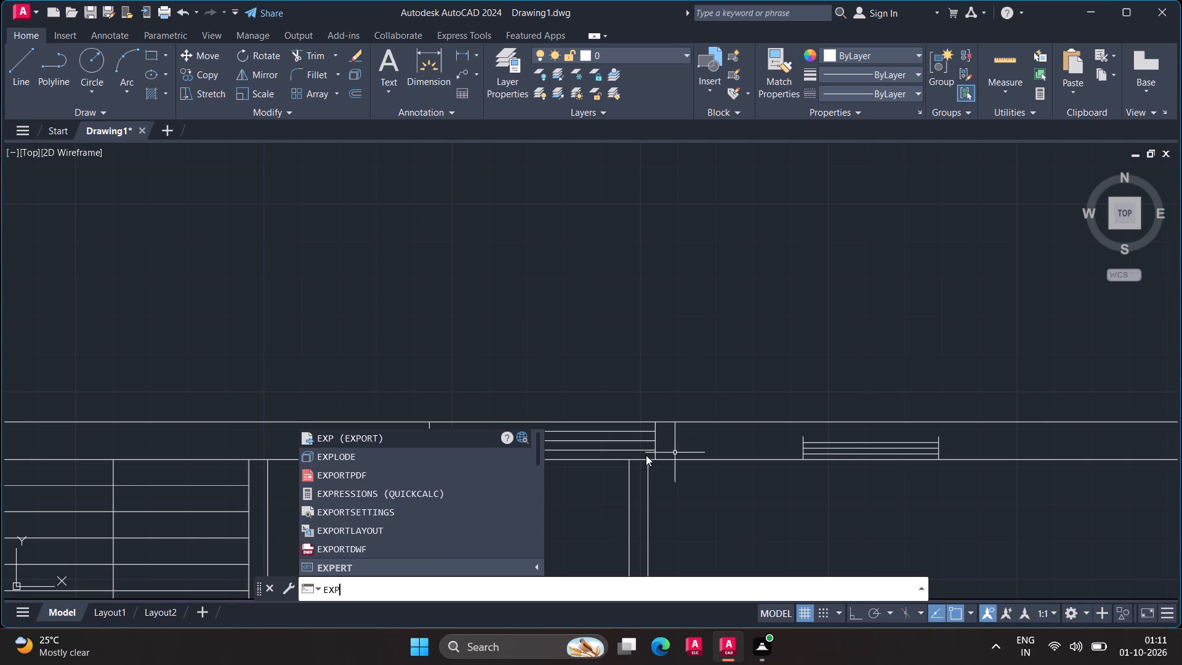
key(Down)
key(Return)
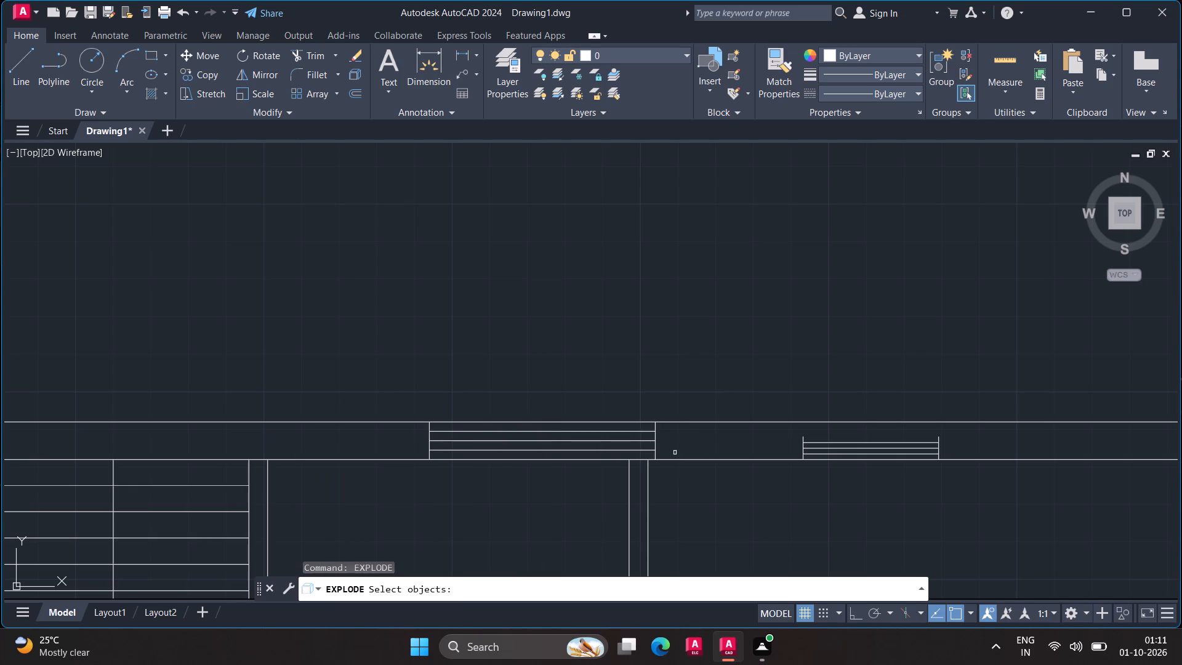
click(642, 449)
key(Return)
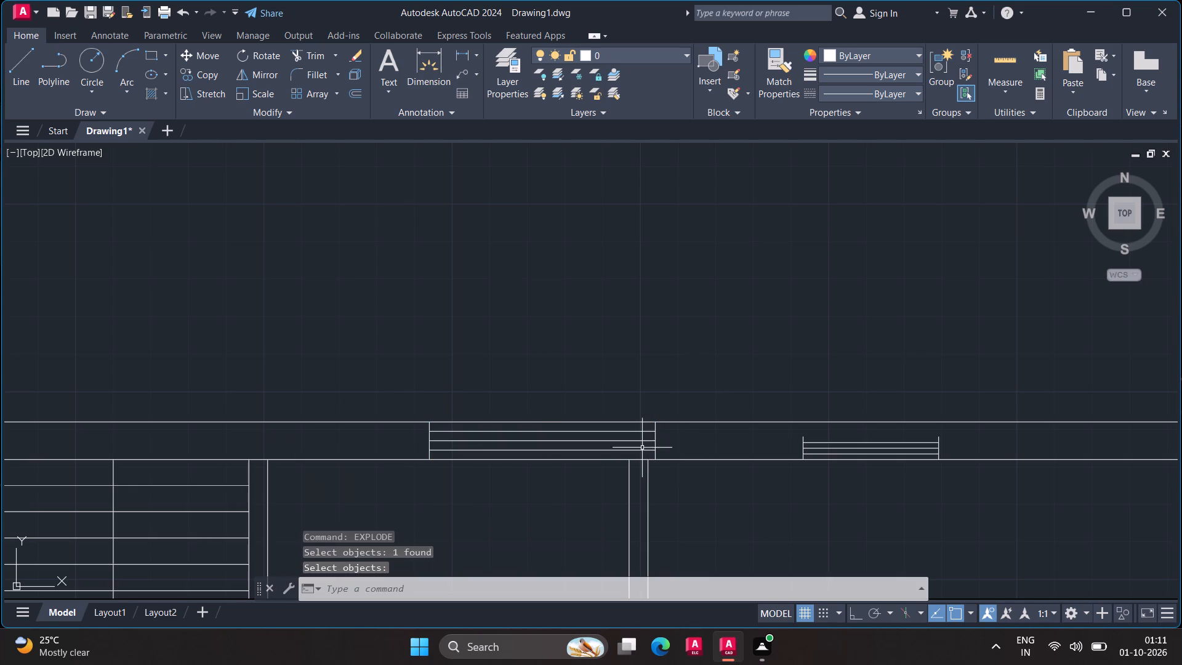
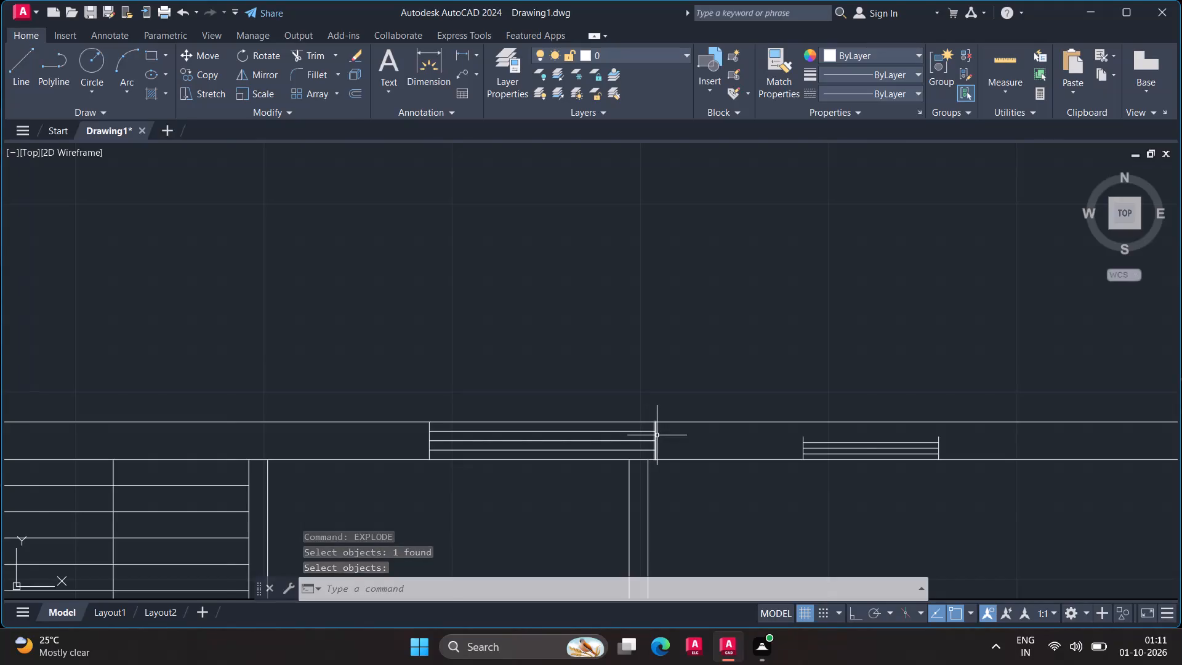
With Ortho on, copy the right end line of the exploded top-wall window horizontally back inside the window to mark a shorter length.
click(657, 436)
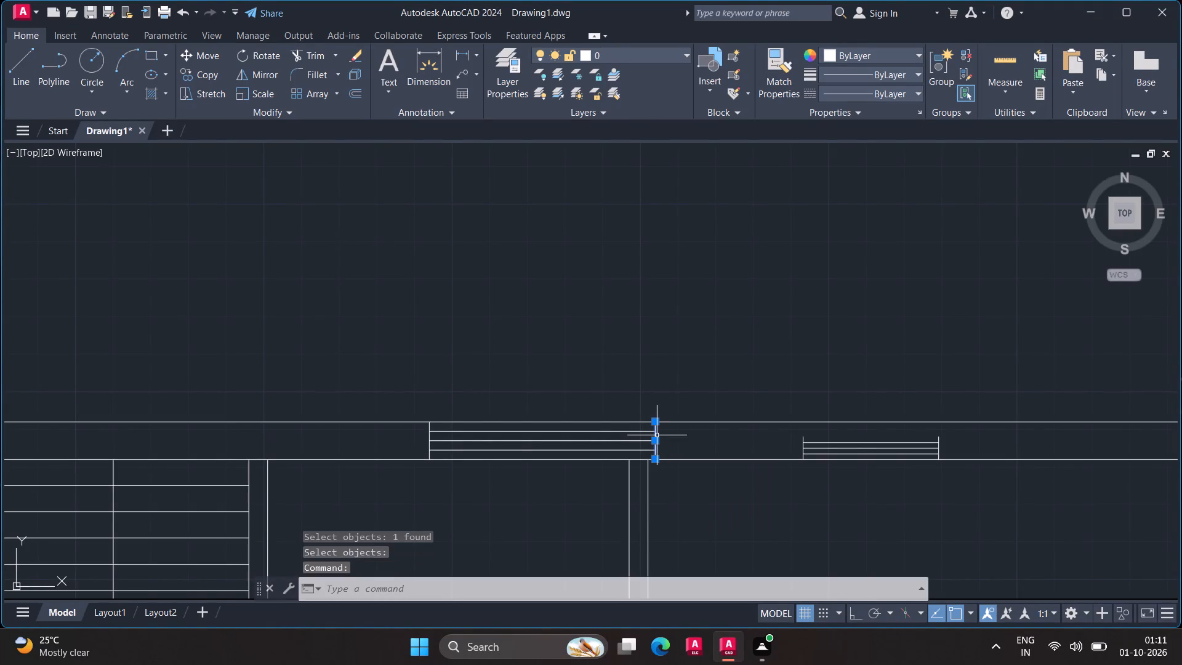
text(cop)
key(Return)
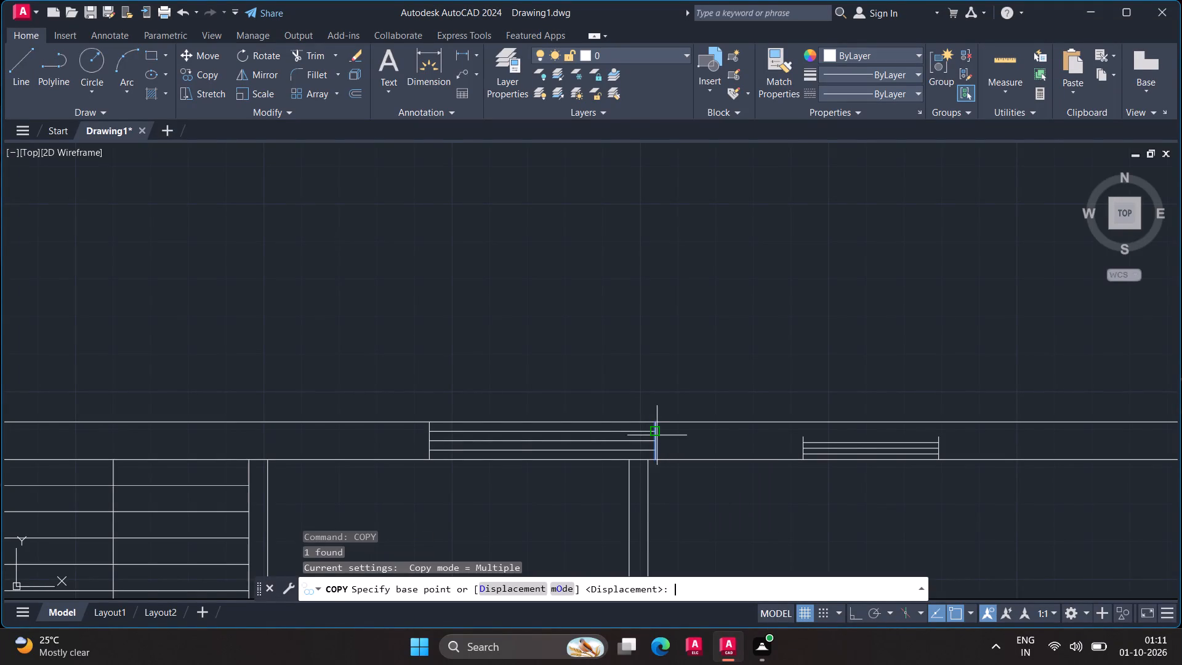
click(656, 435)
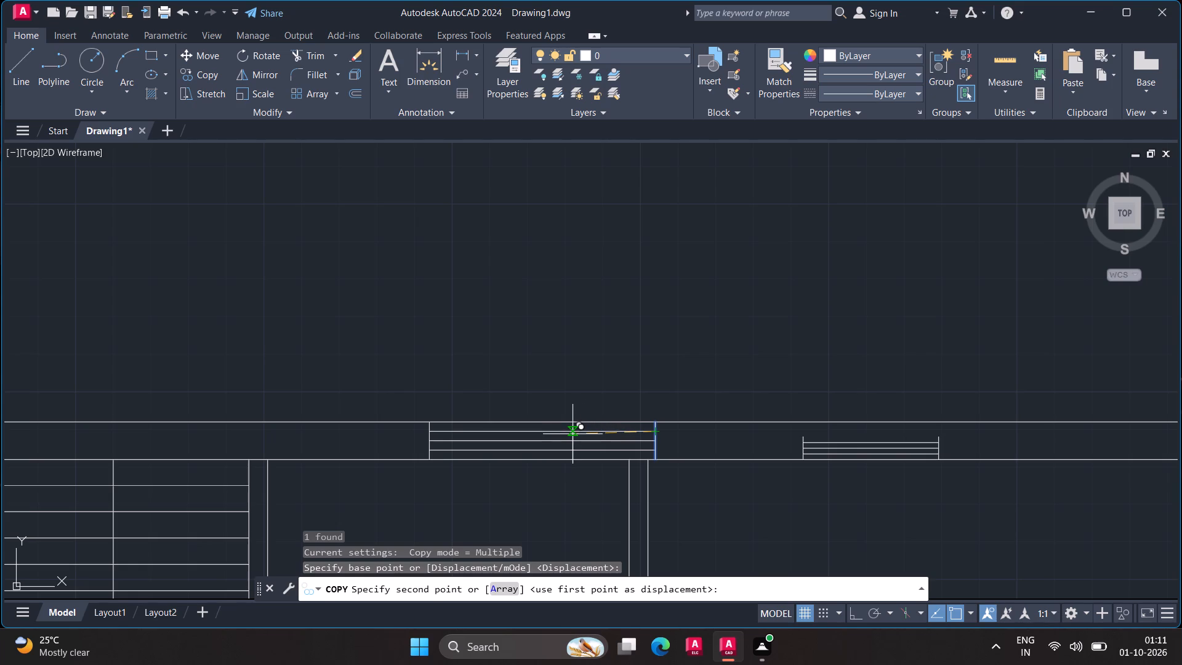
key(F8)
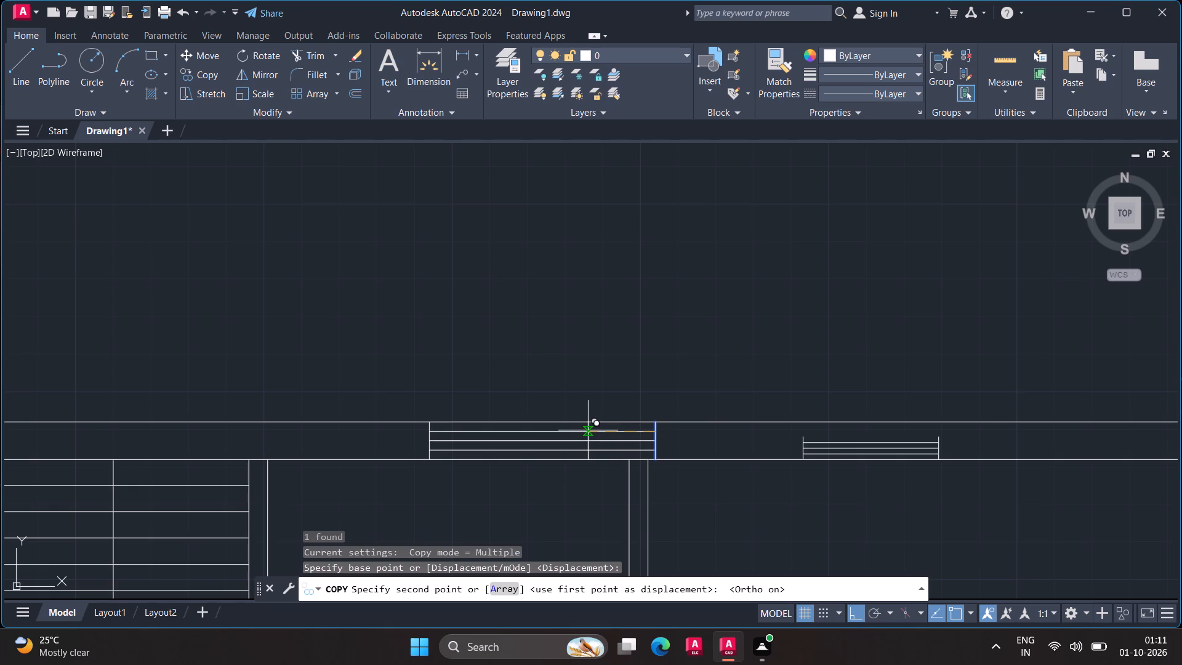
click(572, 430)
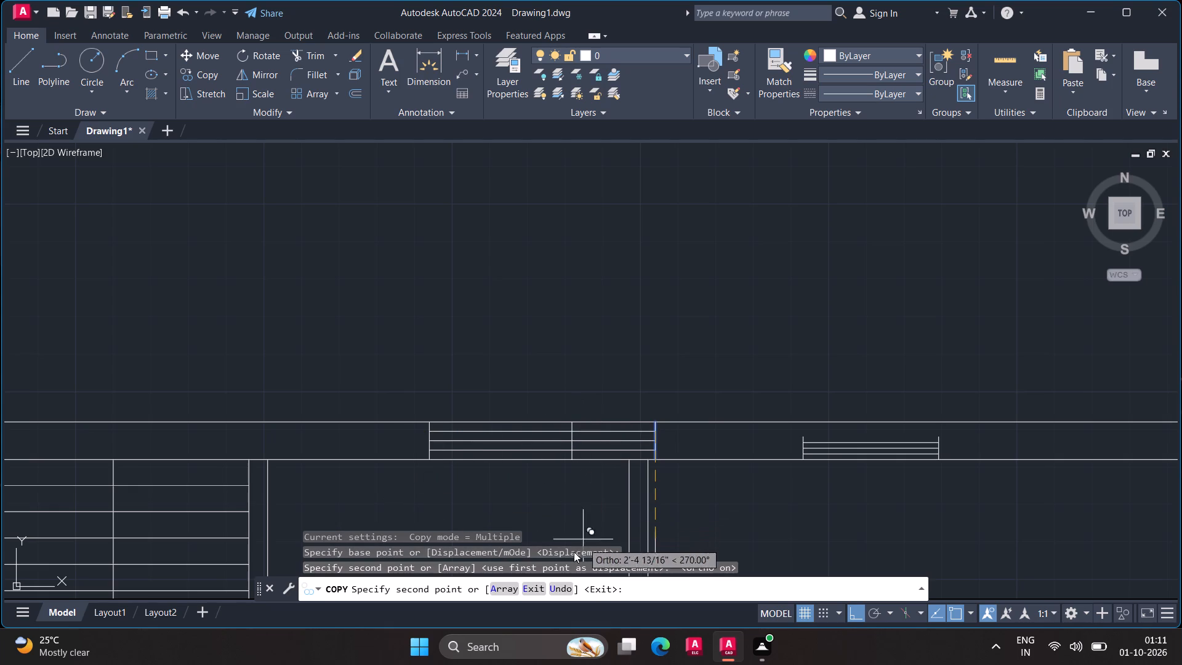
key(Escape)
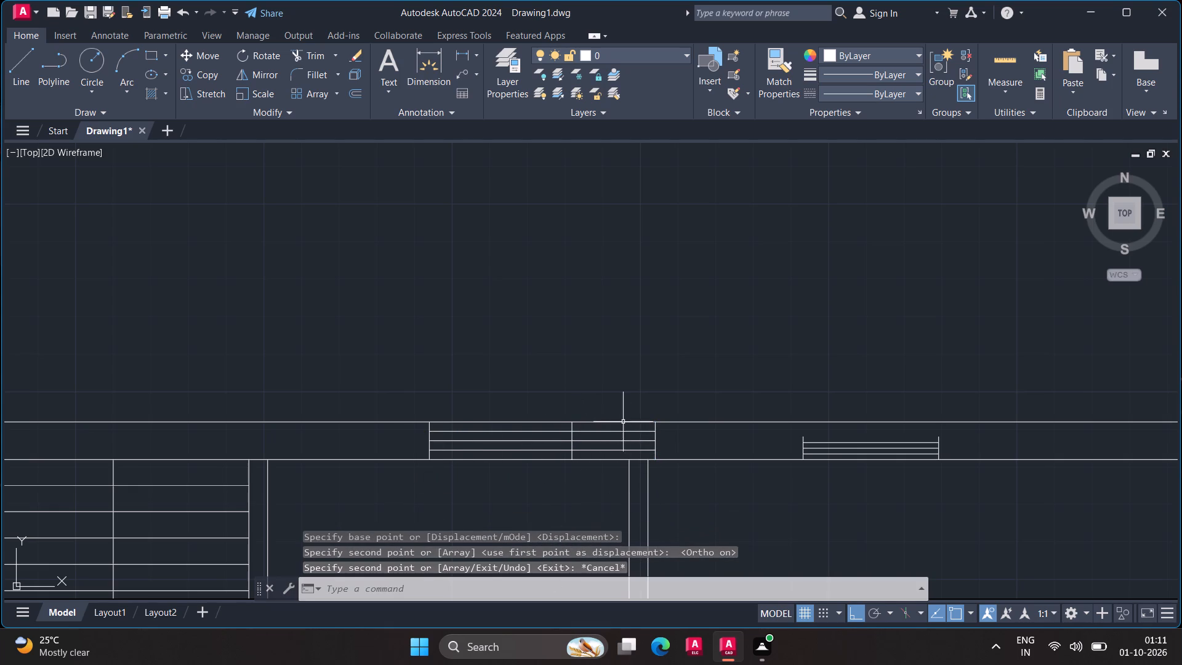
Trim away the three window lines beyond the copied end line, along with the original right end line.
text(tr)
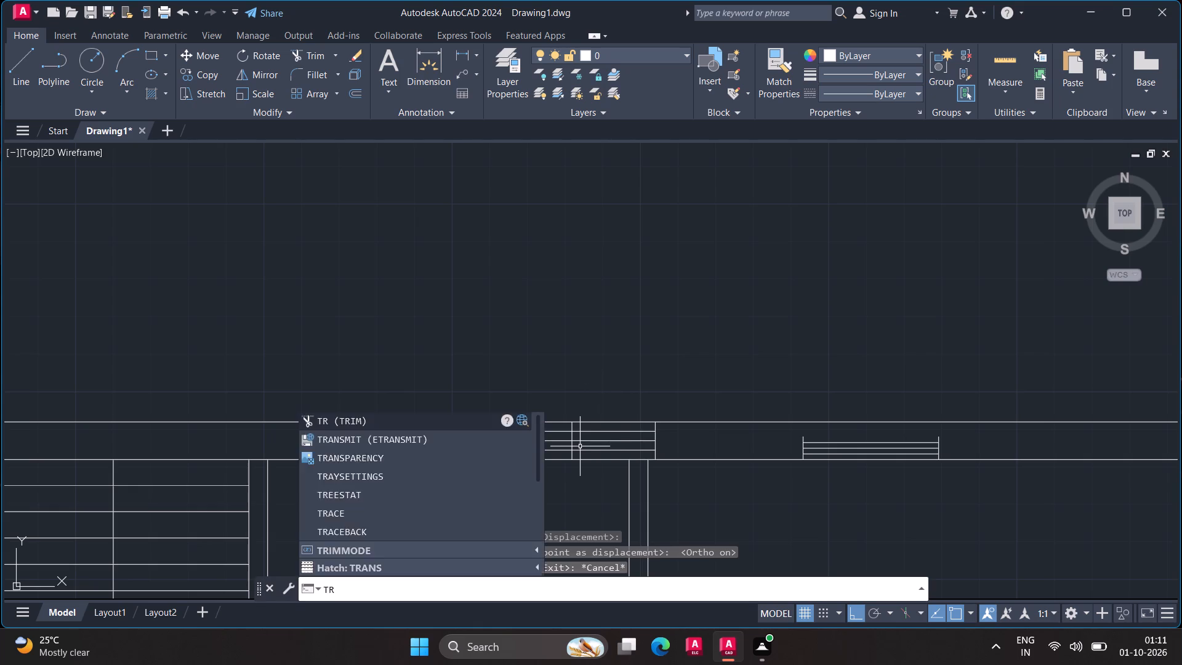
key(Return)
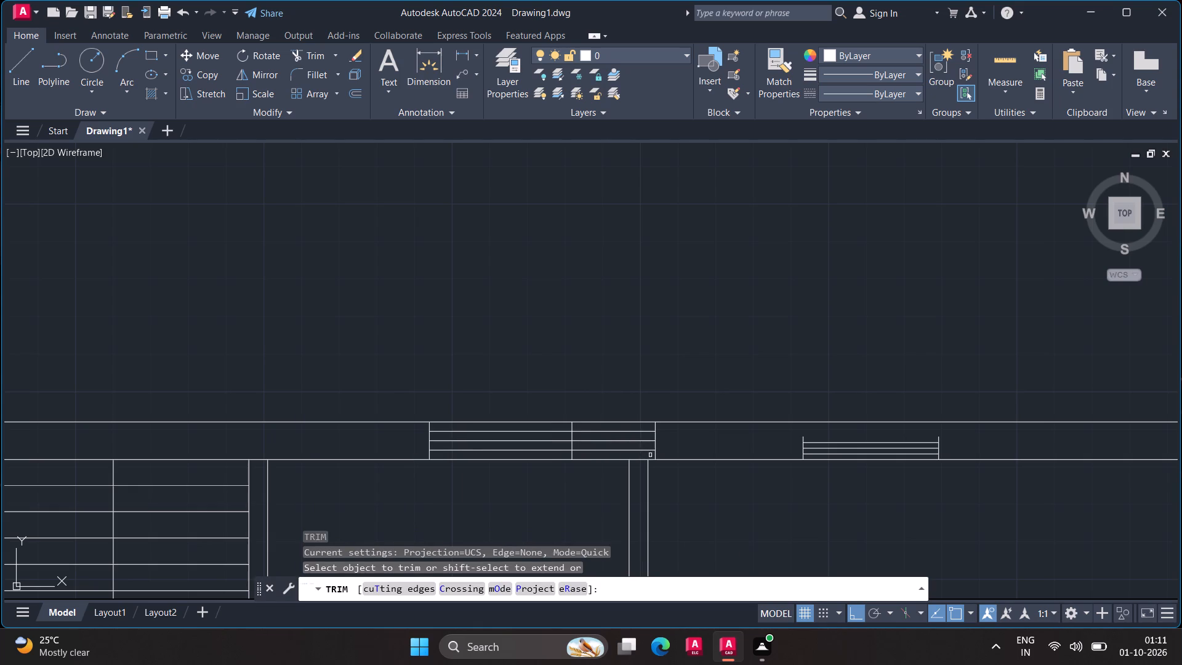
click(654, 453)
click(654, 453)
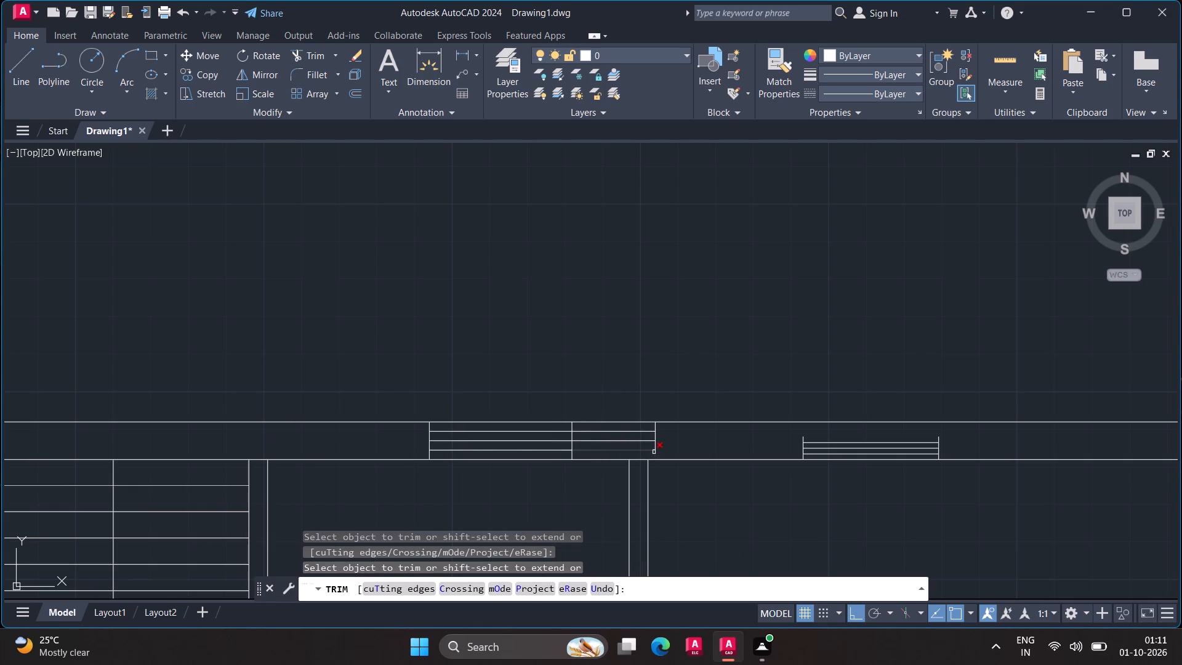
click(654, 440)
click(654, 433)
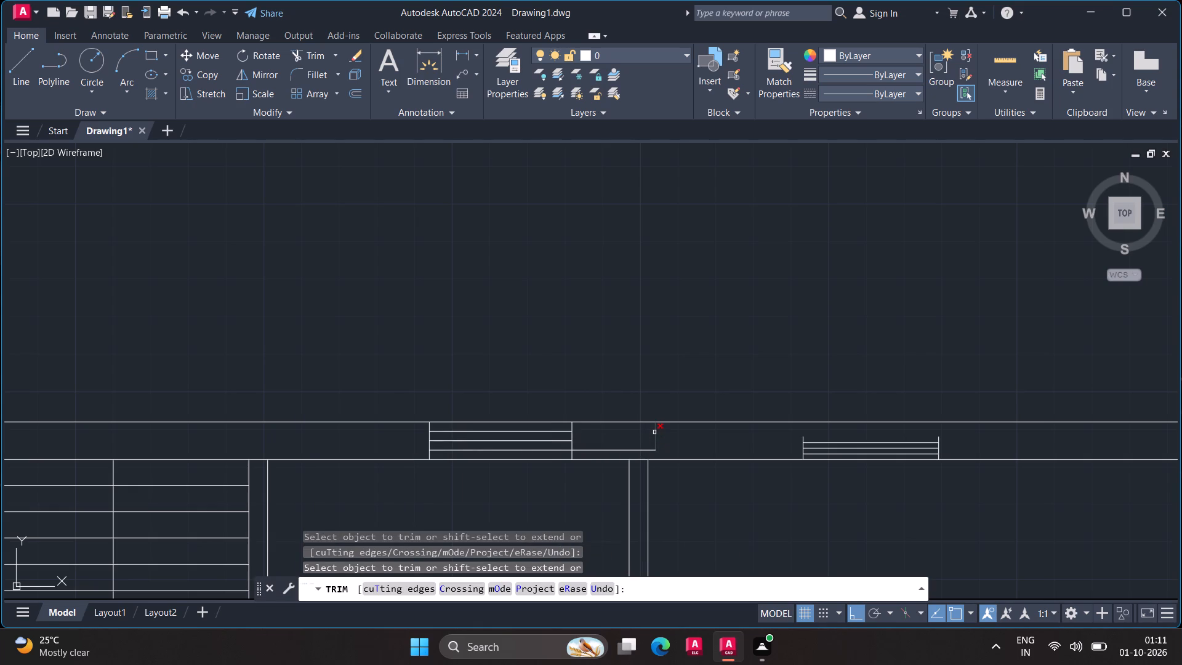
click(654, 433)
click(654, 451)
key(Escape)
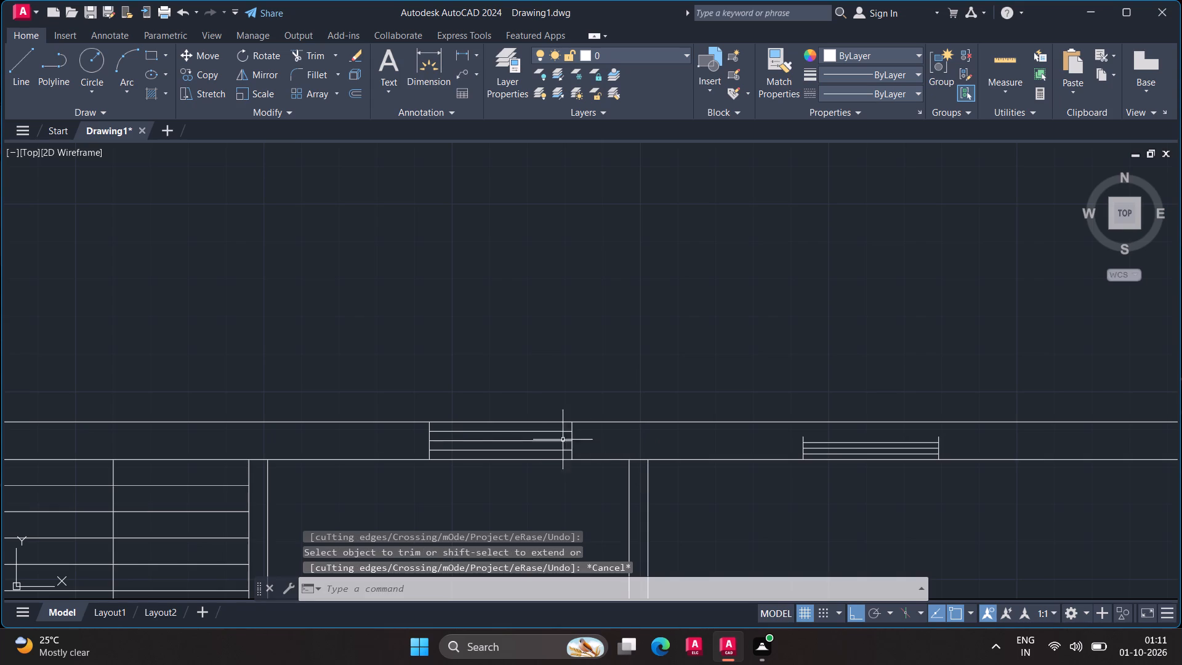
Group the five lines of the shortened window above the small room beside the stairs.
click(552, 432)
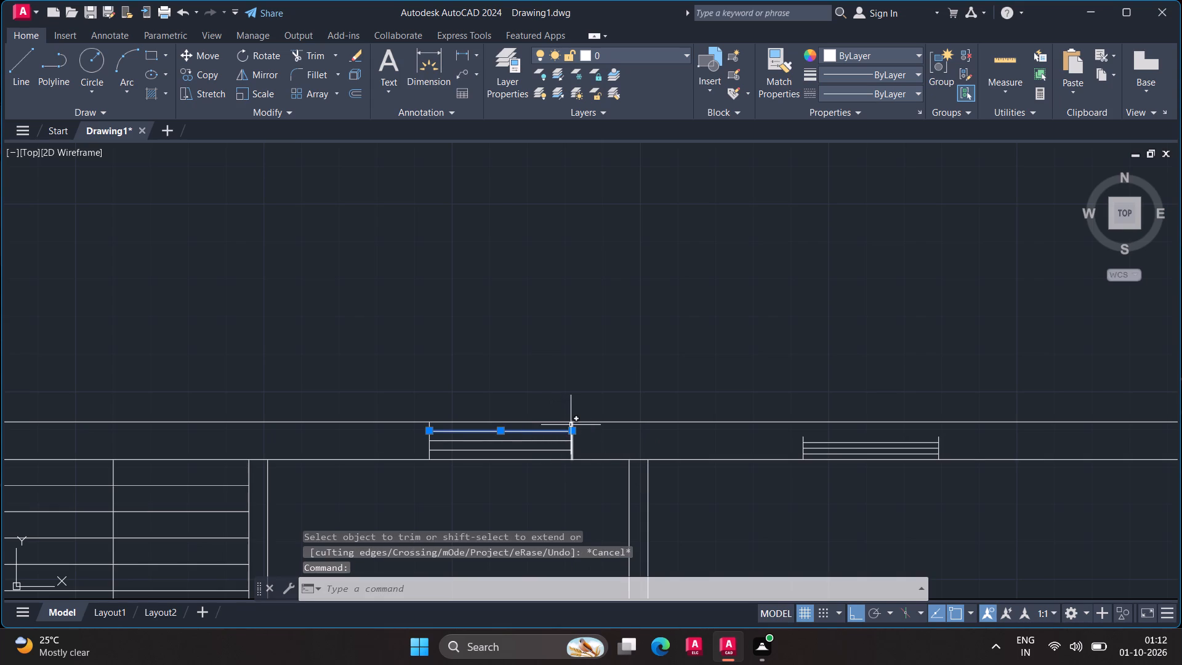
key(Escape)
click(571, 429)
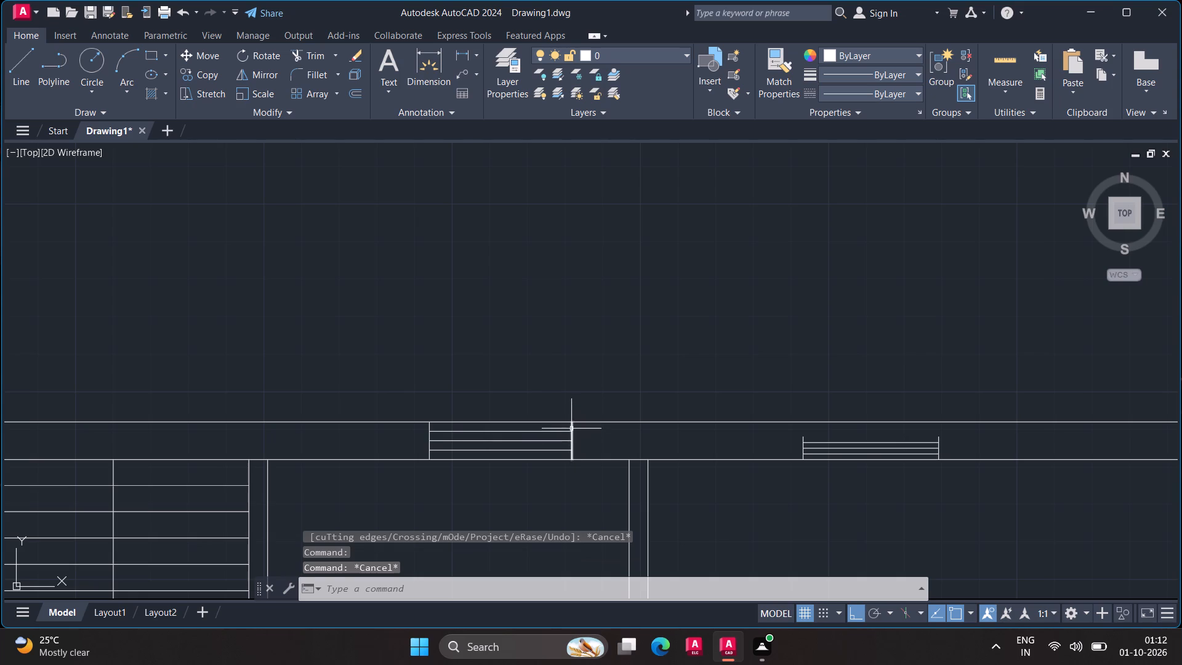
click(428, 427)
click(443, 430)
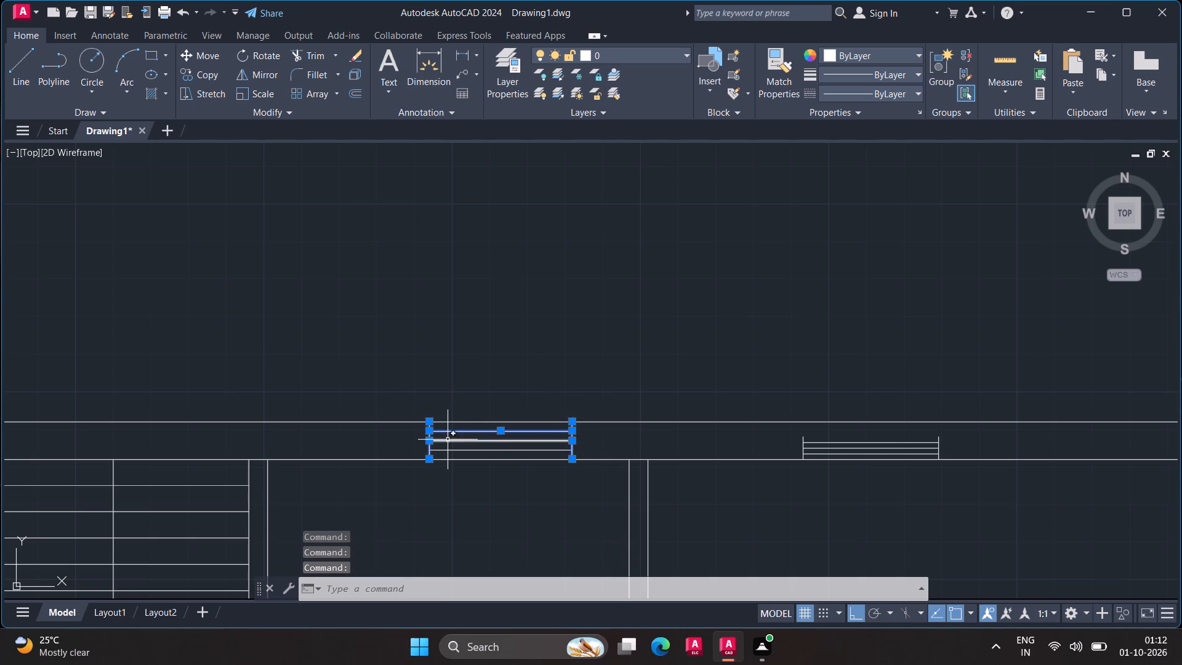
click(448, 440)
click(451, 449)
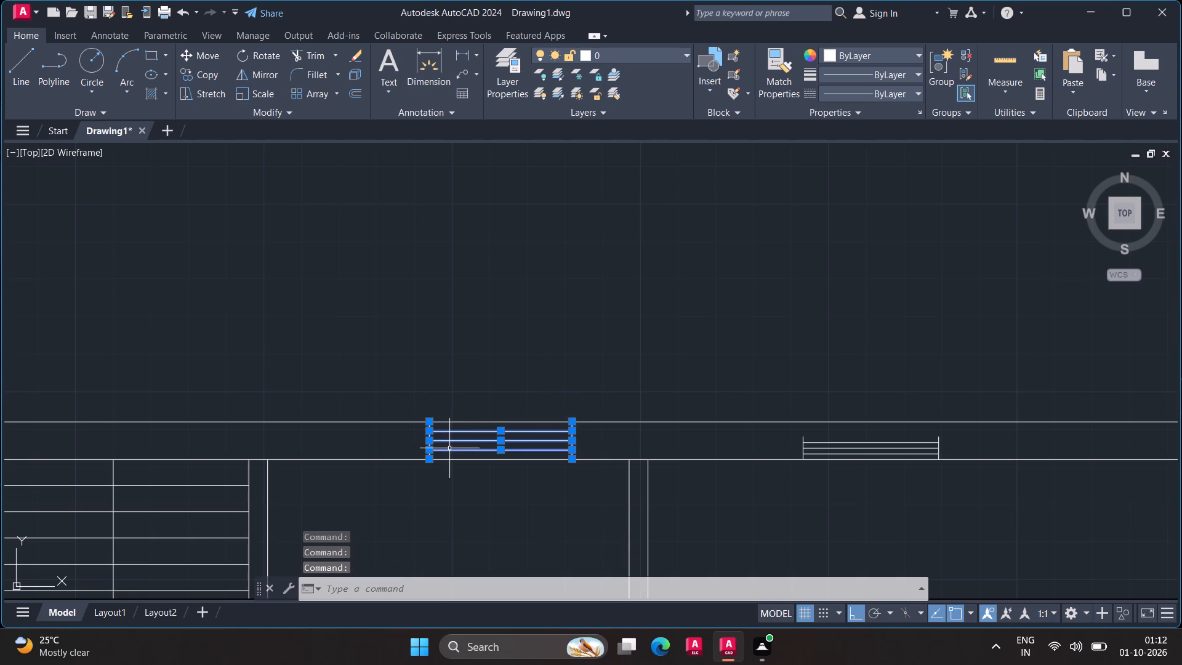
key(g)
key(Return)
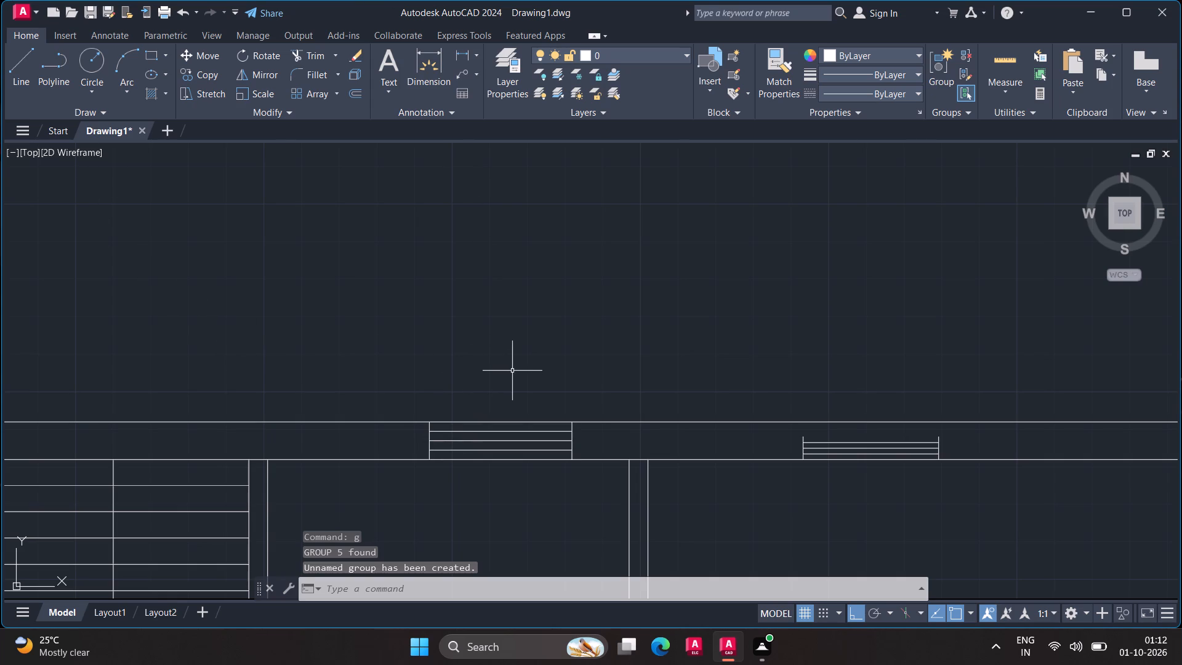
Erase the undersized window symbol from the top wall of the upper-right room.
scroll(635, 365, down, 1)
middle_drag(636, 364, 388, 374)
middle_drag(343, 374, 331, 374)
middle_drag(316, 374, 310, 374)
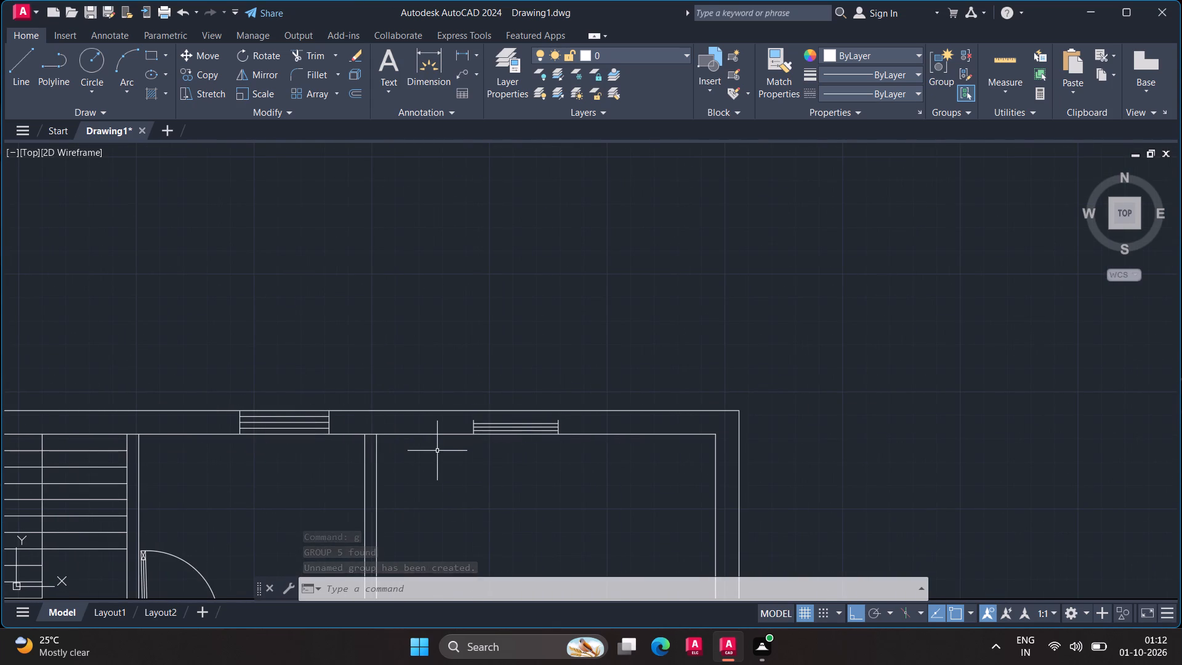
click(500, 429)
right_click(497, 430)
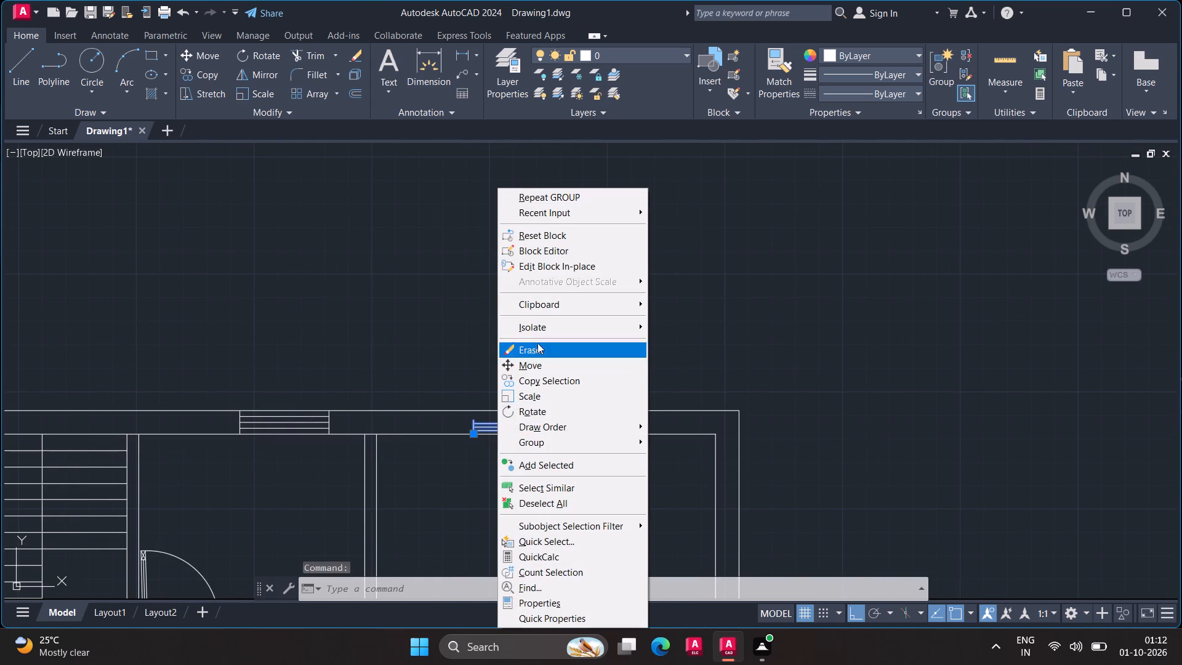
click(537, 347)
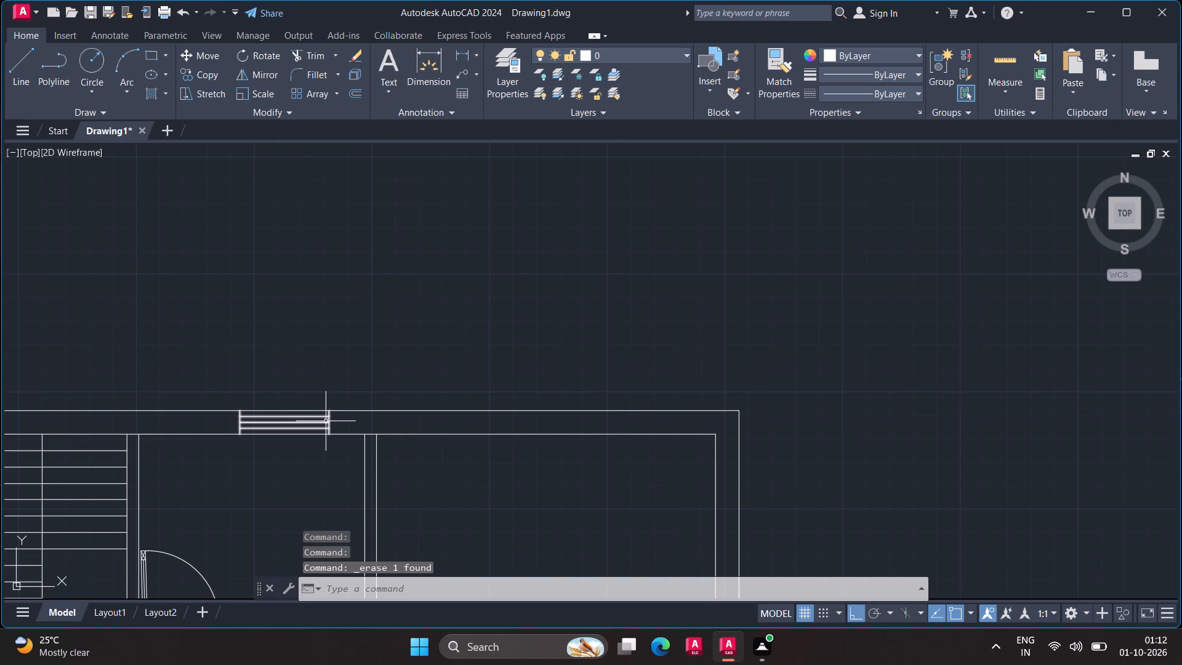
Copy the grouped window about 9'-0" to the right, into the top wall of the upper-right room.
click(326, 422)
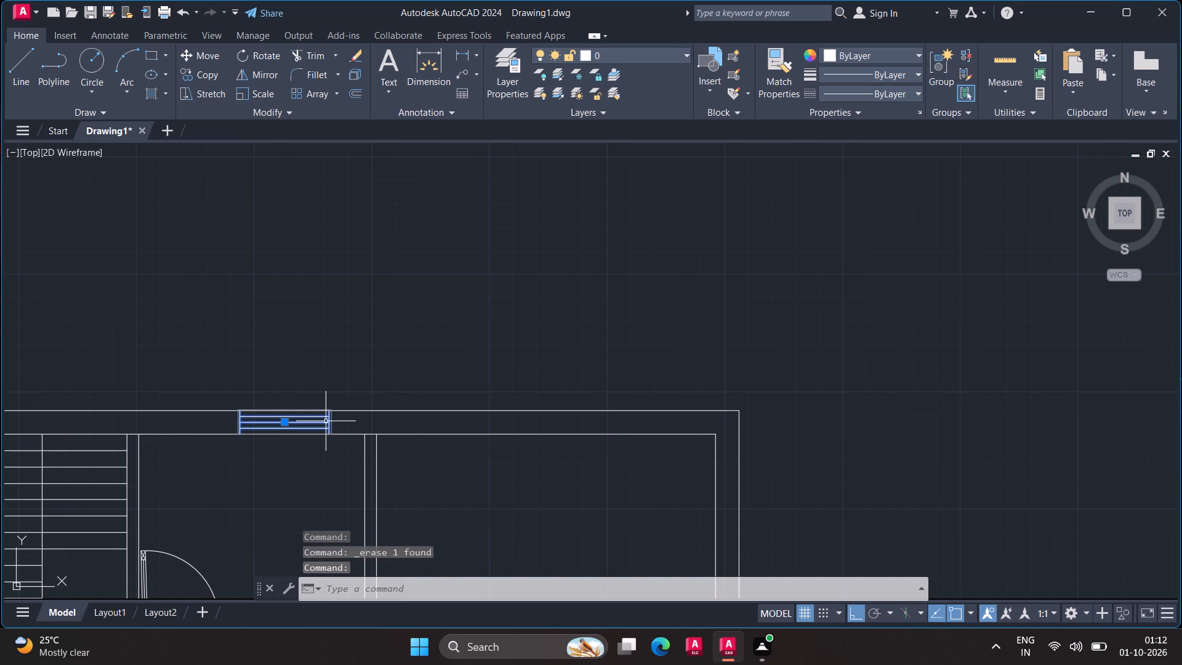
text(co)
key(Return)
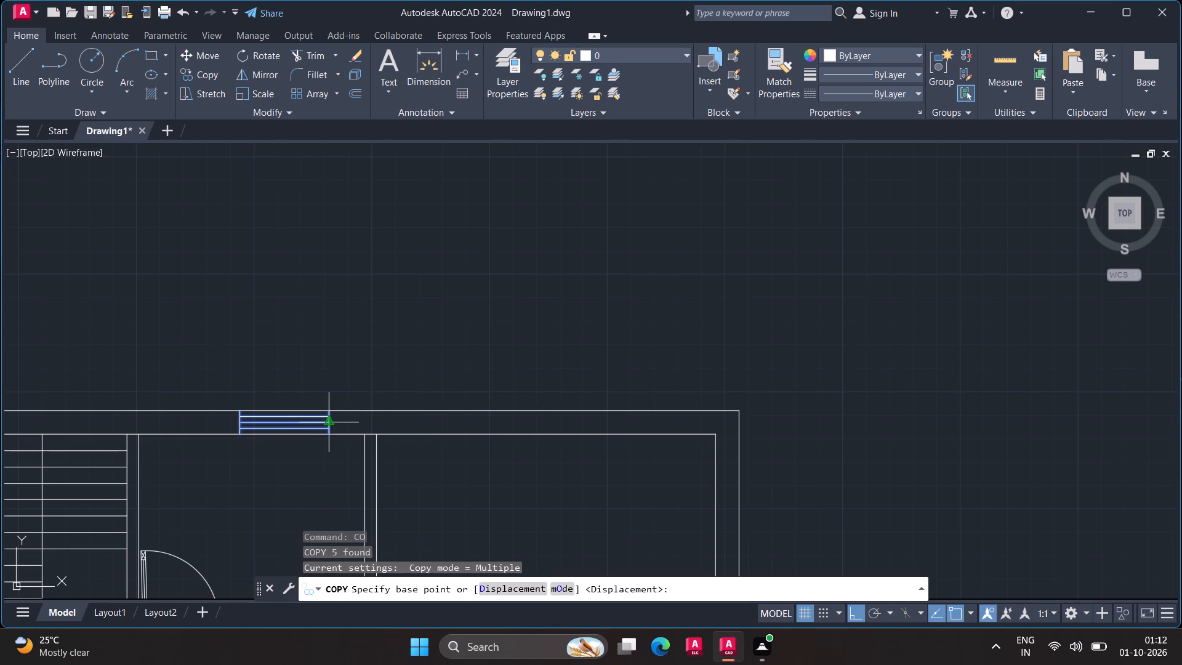
click(327, 425)
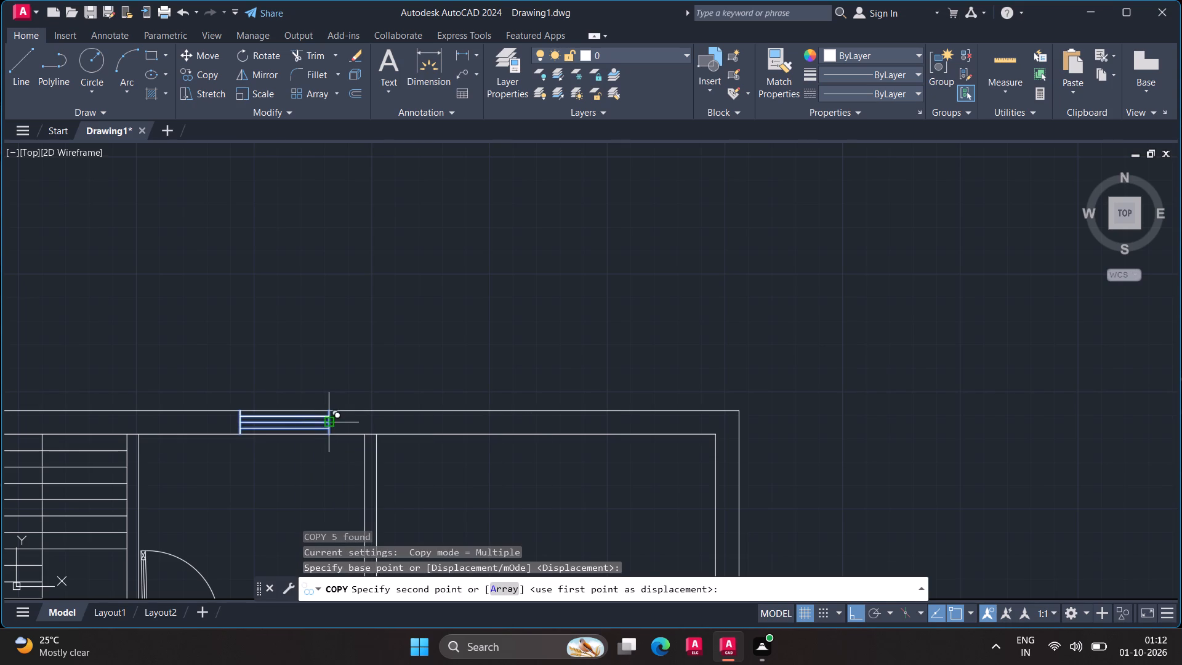
click(584, 426)
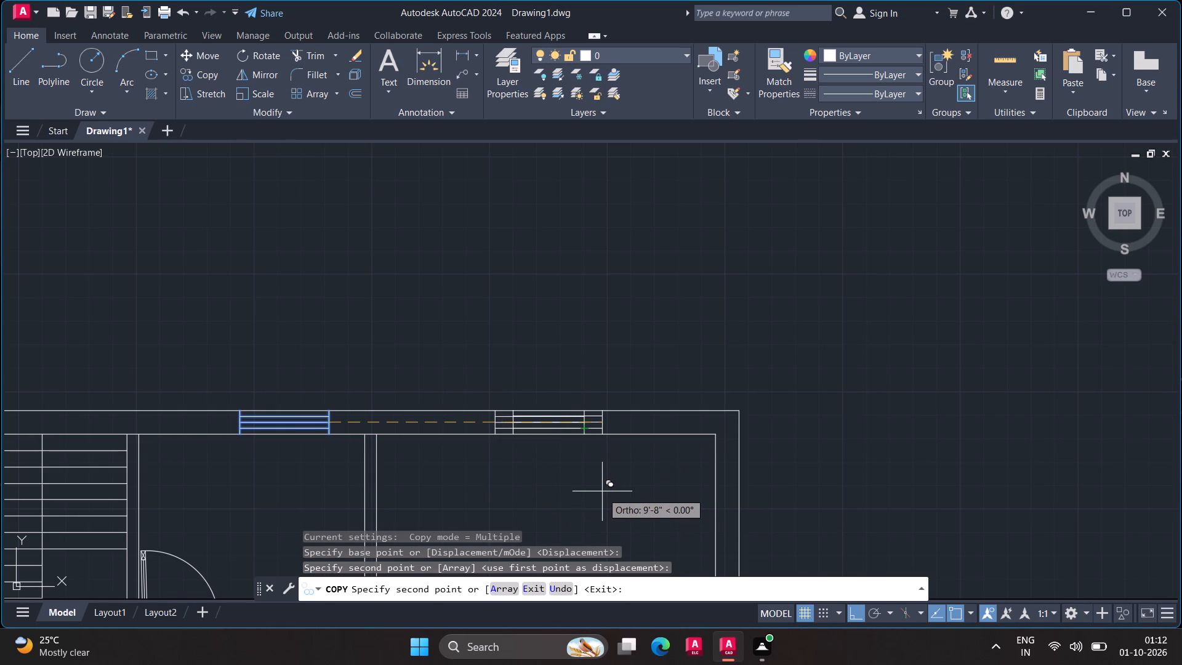
Turn Ortho off and place another copy of the grouped window across the left outer wall of the lower-left room.
key(F8)
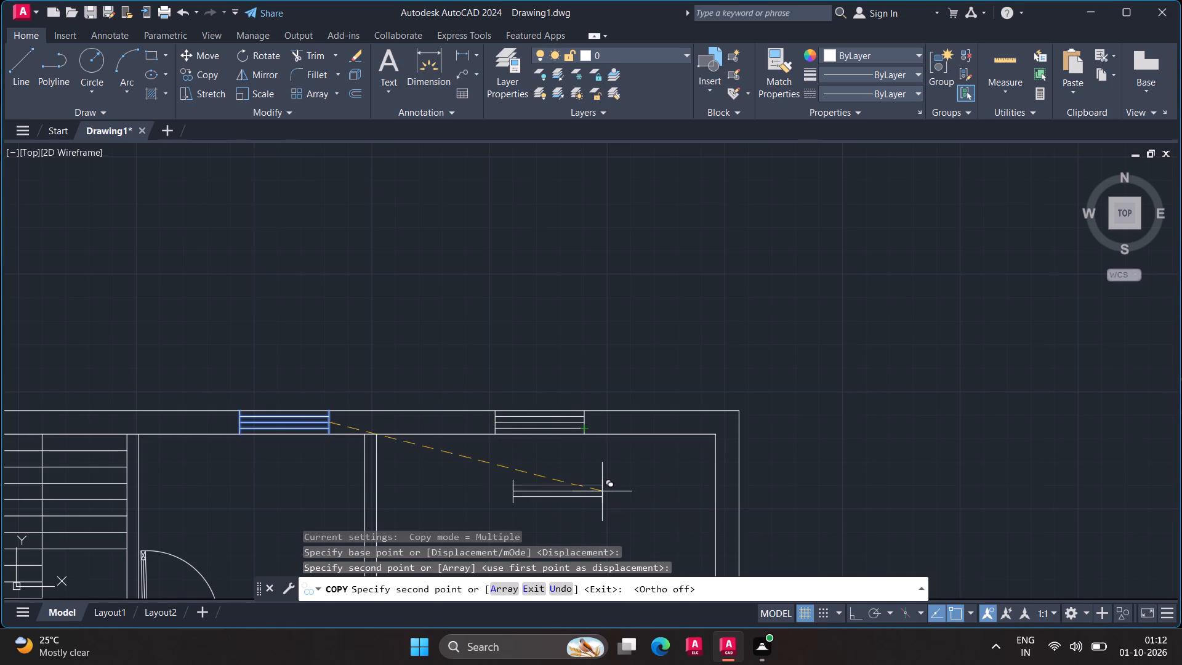
scroll(600, 493, down, 5)
middle_drag(585, 444, 726, 201)
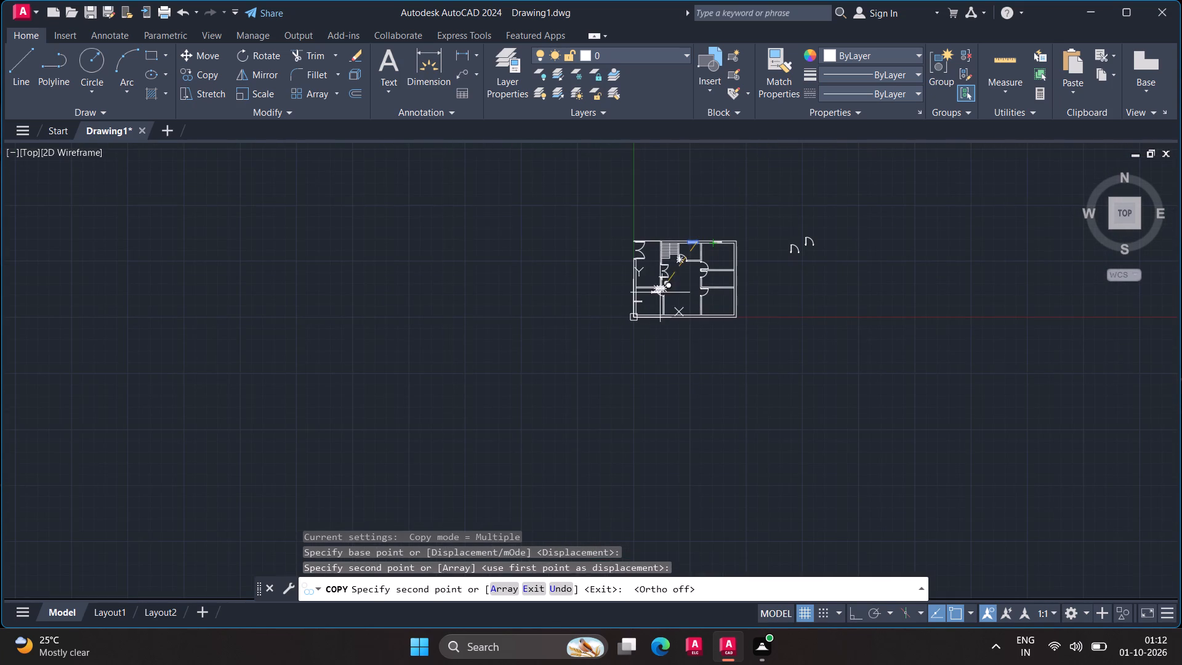
scroll(638, 312, up, 6)
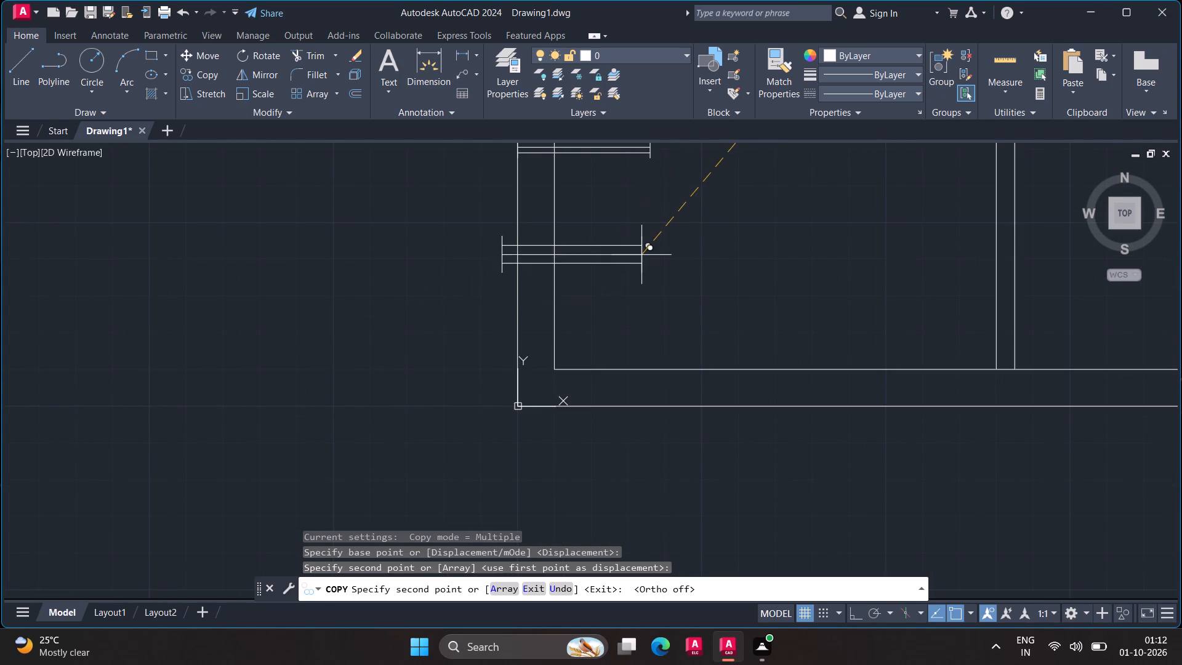
scroll(641, 254, up, 2)
middle_drag(641, 254, 660, 310)
middle_click(660, 310)
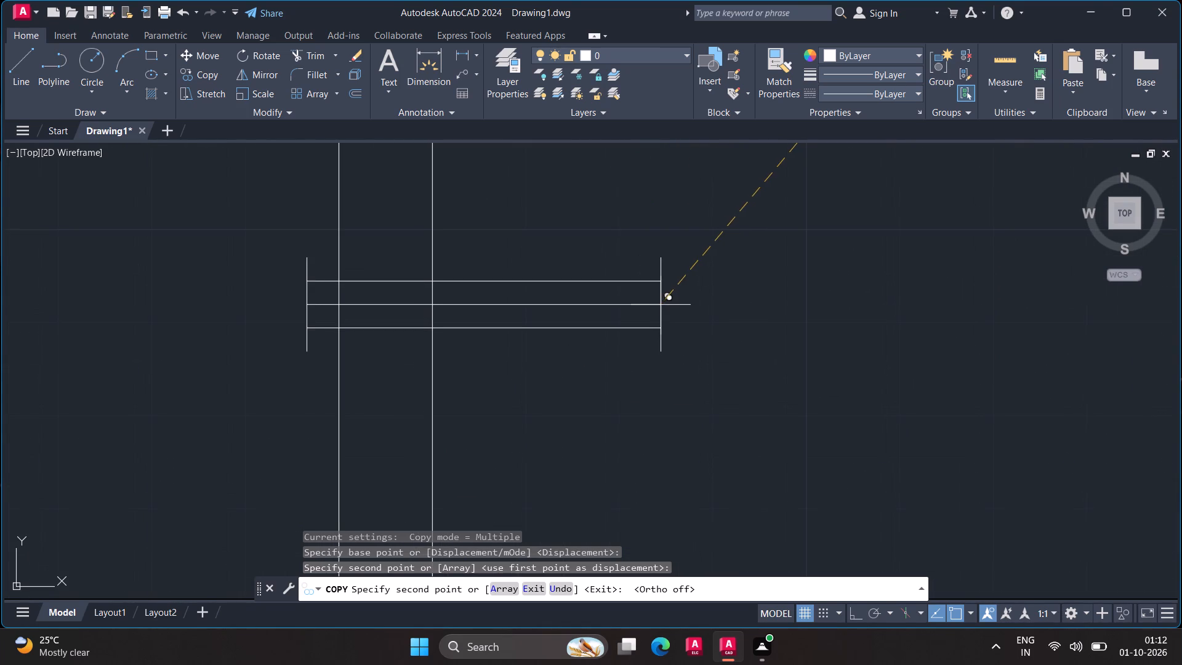
click(660, 301)
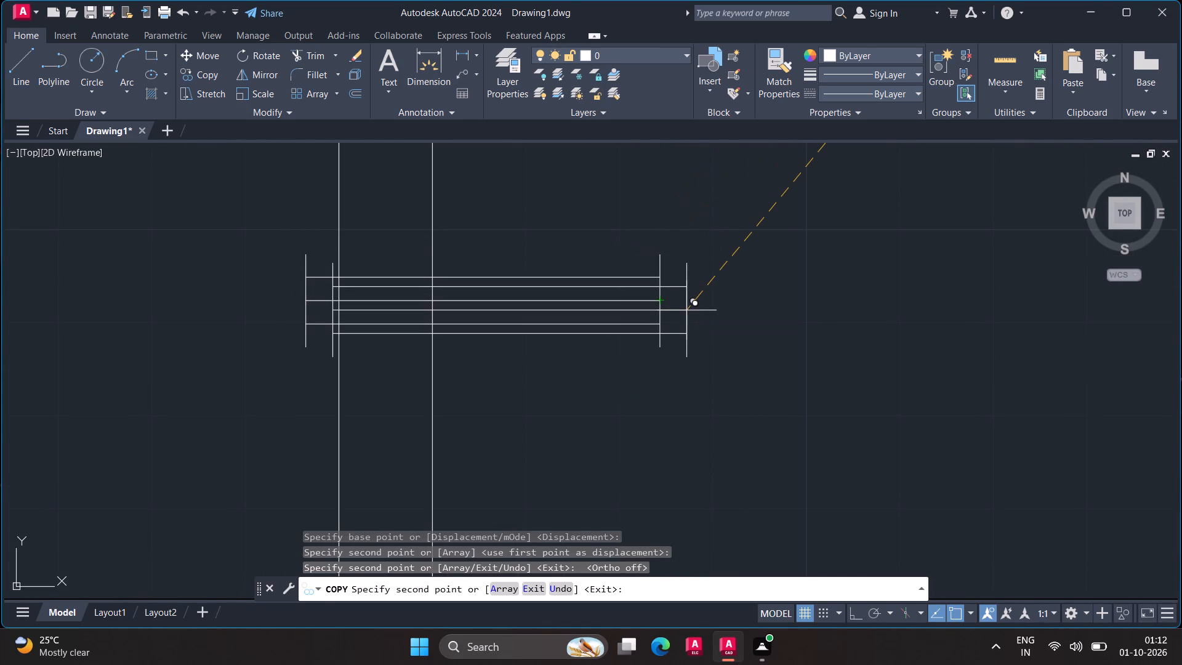
key(Escape)
Delete the old window symbol above the new copy on the left outer wall of the lower-left room.
scroll(670, 283, down, 3)
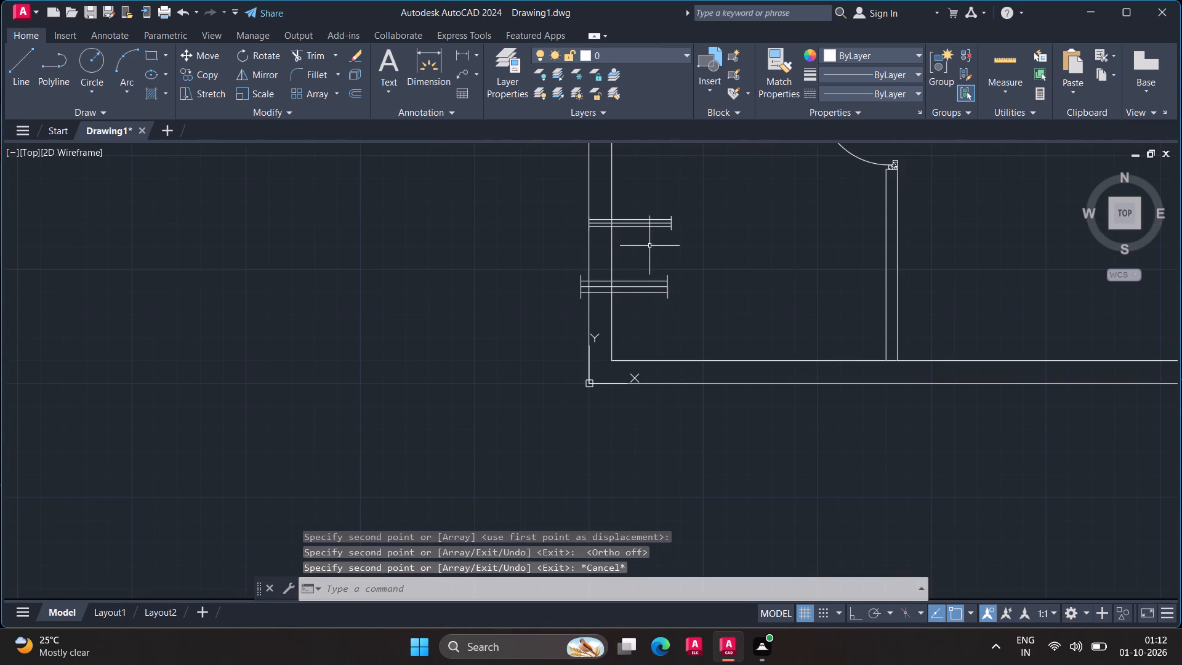
click(649, 227)
key(Delete)
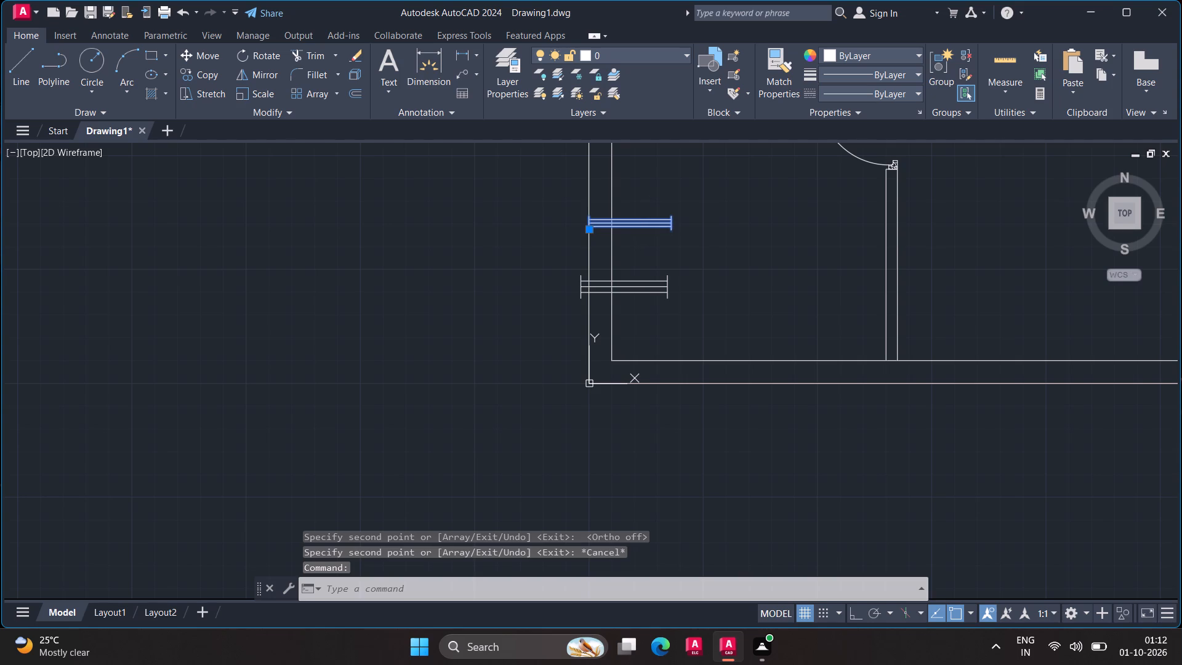
Rotate the lower-left room's window a quarter turn about its right end line's midpoint, making it vertical and parallel to the left outer wall.
click(668, 286)
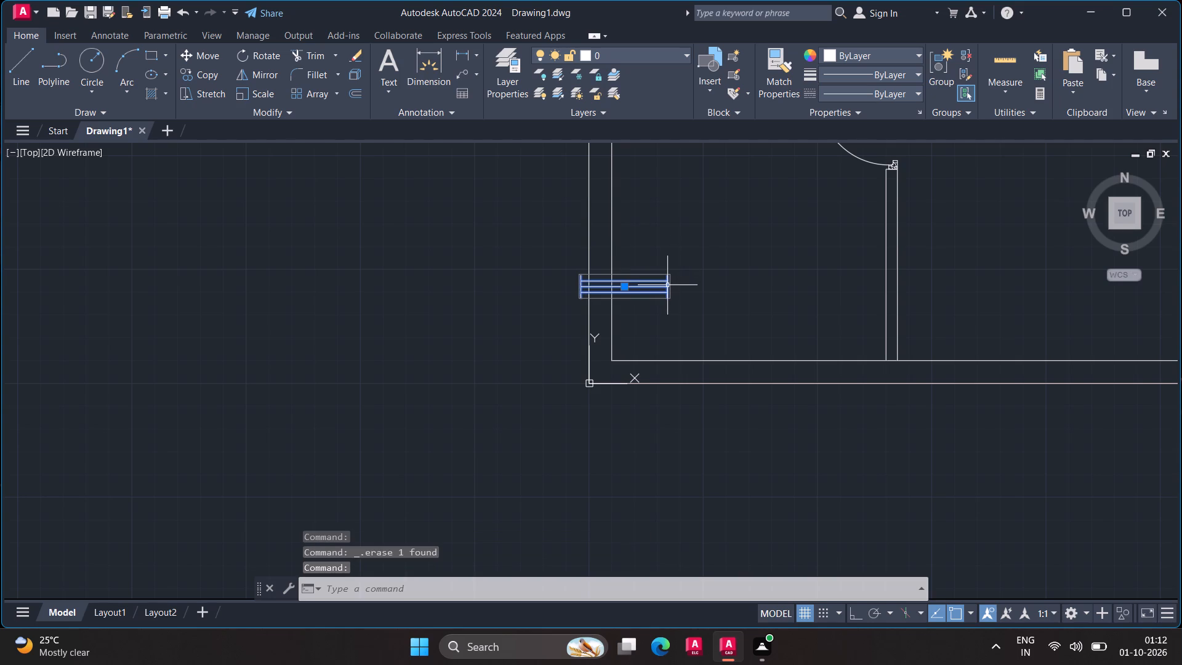
text(ro)
key(Return)
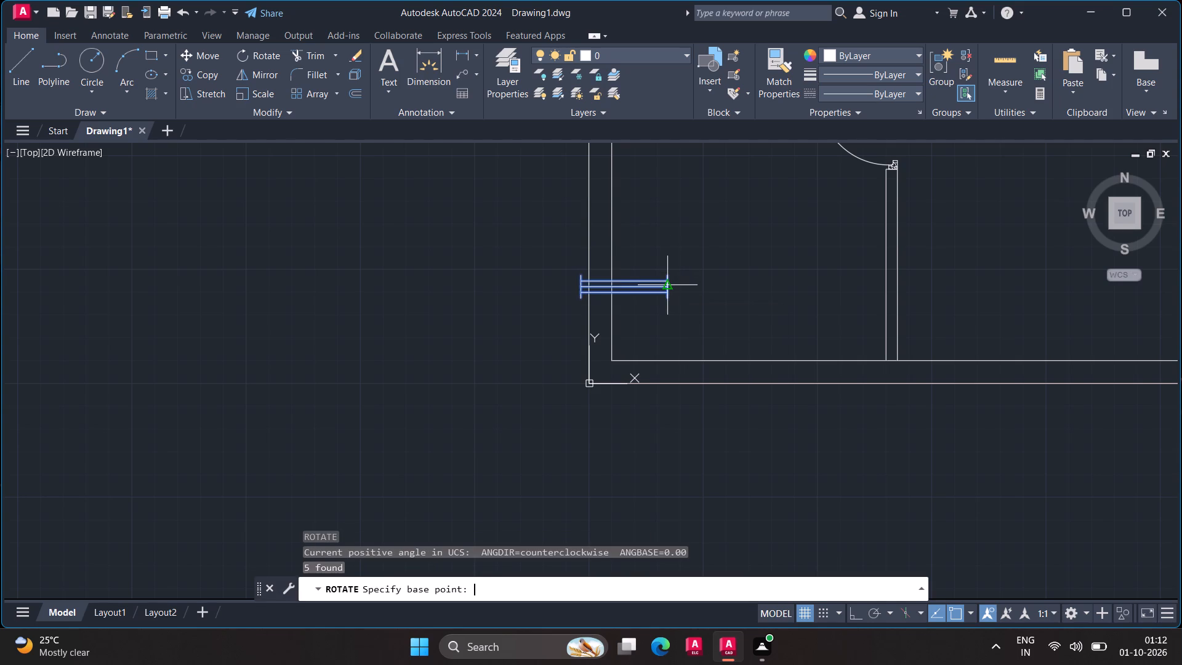
click(667, 286)
click(667, 285)
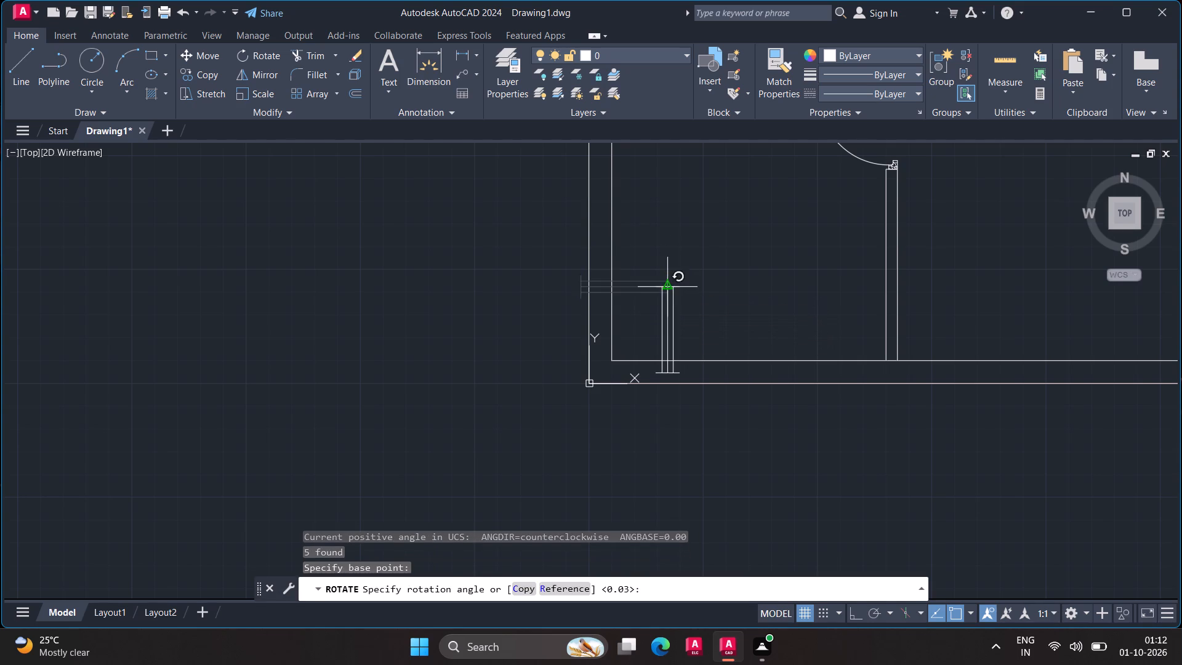
click(667, 302)
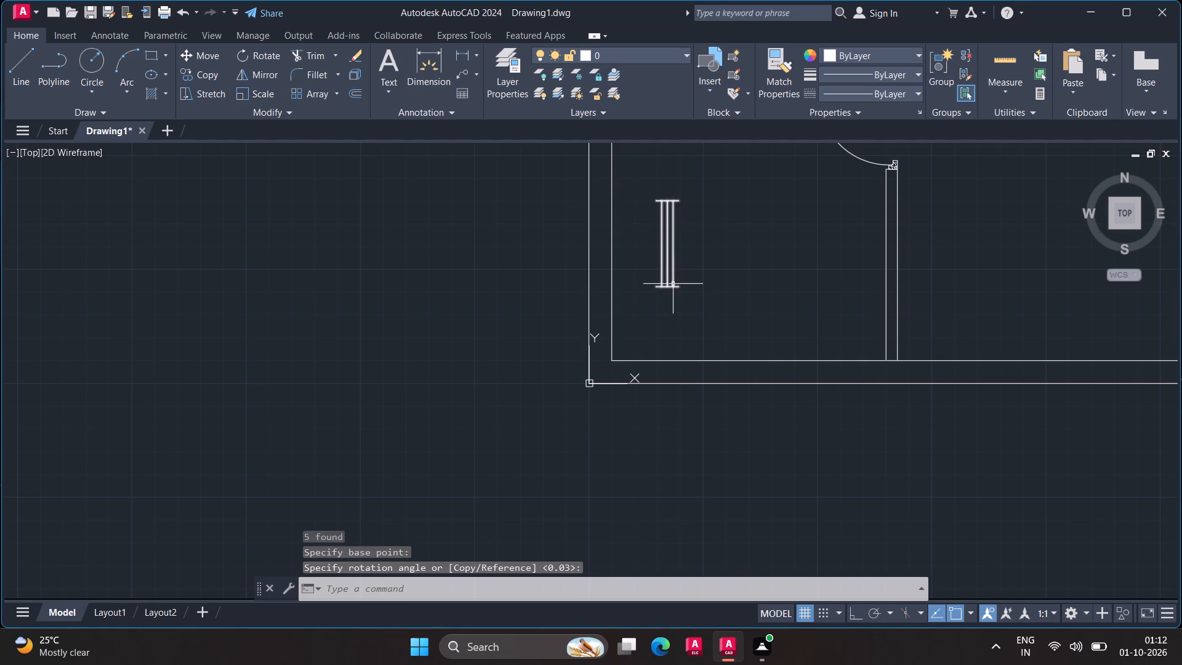
Move the vertical window group about 2'-6" left so it sits within the lower-left room's left outer wall.
click(672, 285)
text(mo)
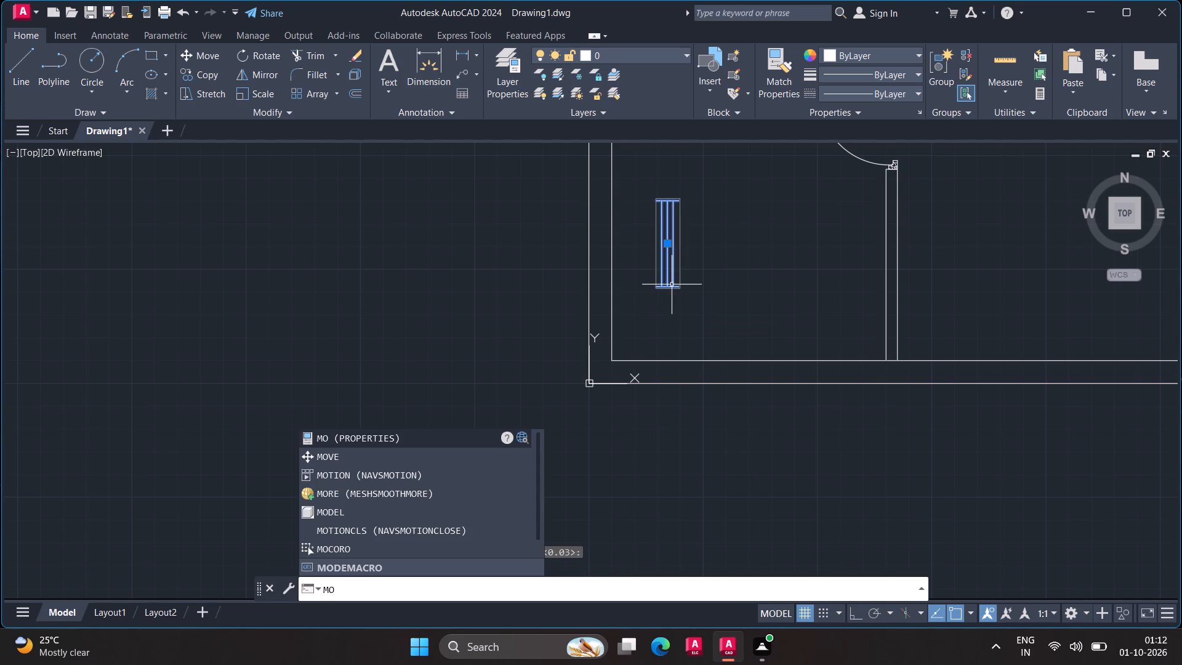
key(v)
key(Return)
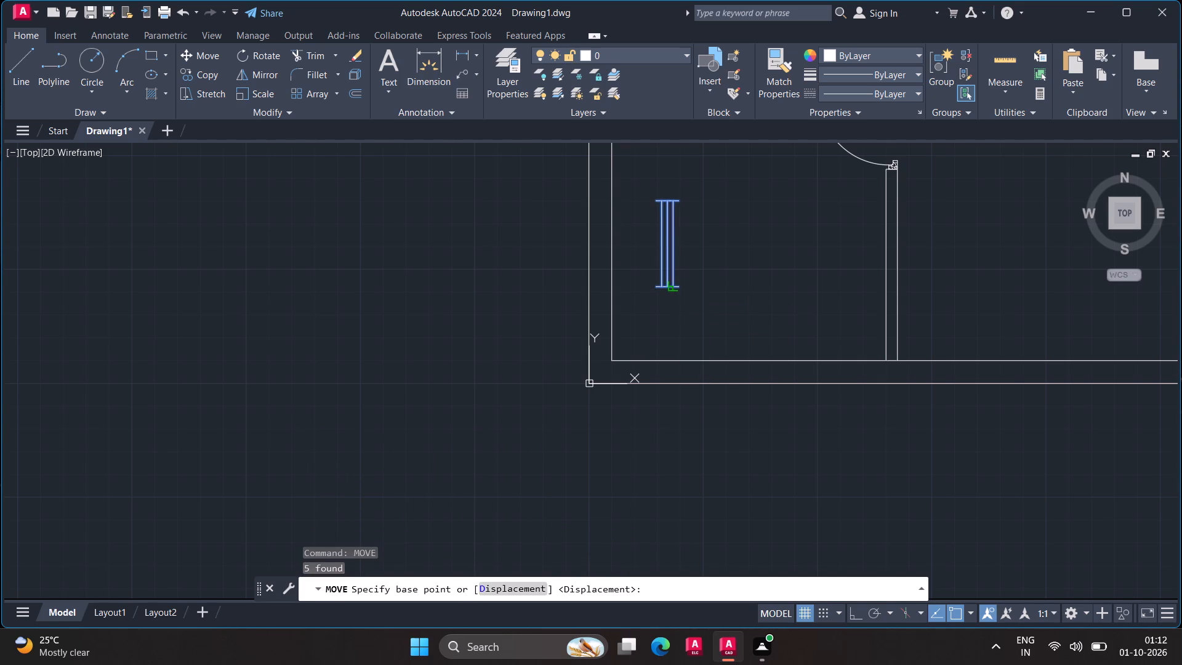
click(665, 291)
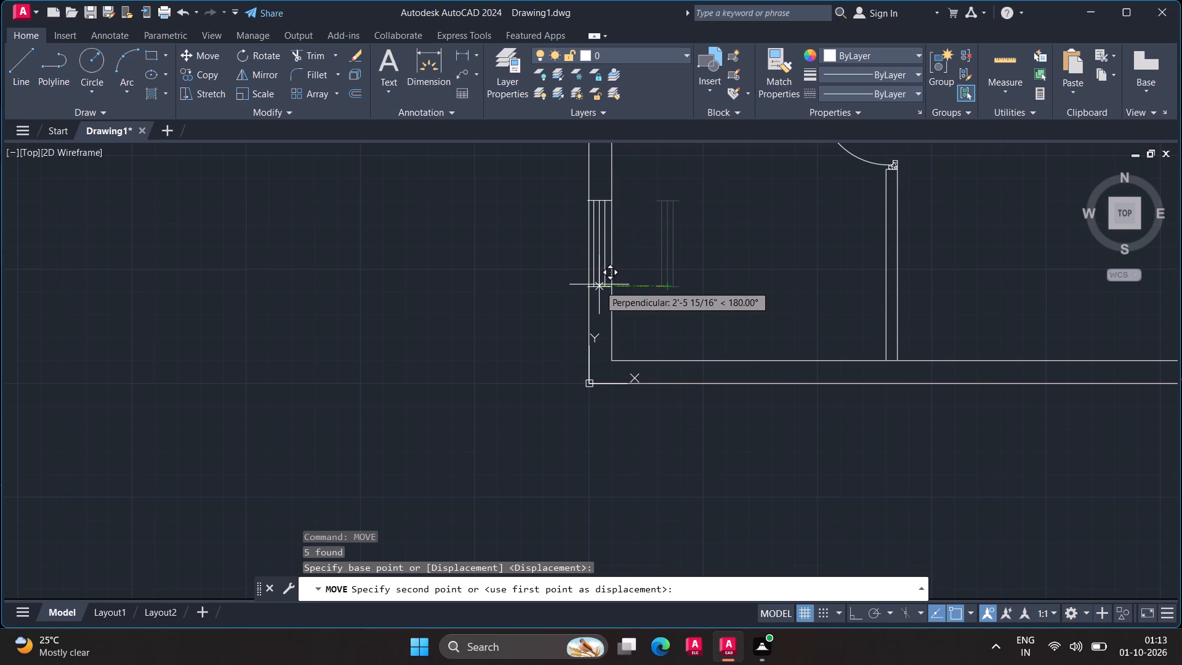
click(600, 285)
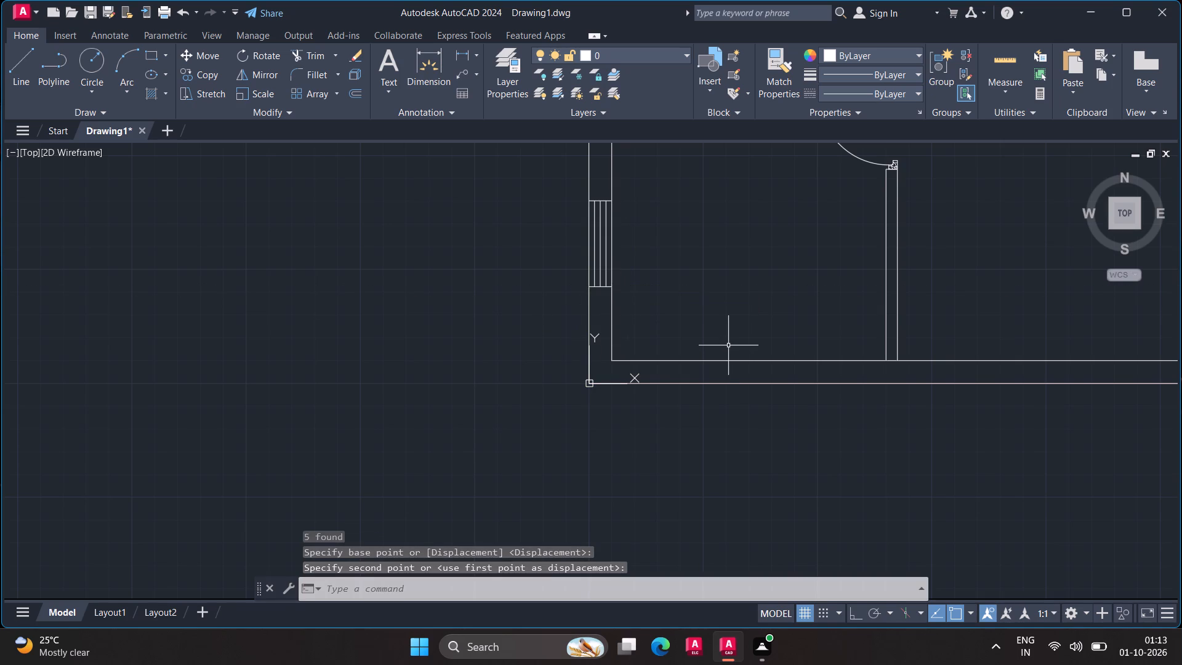
key(Escape)
Erase the two spare door symbols lying outside the plan, beyond its right outer wall.
scroll(719, 327, up, 4)
middle_drag(587, 292, 964, 392)
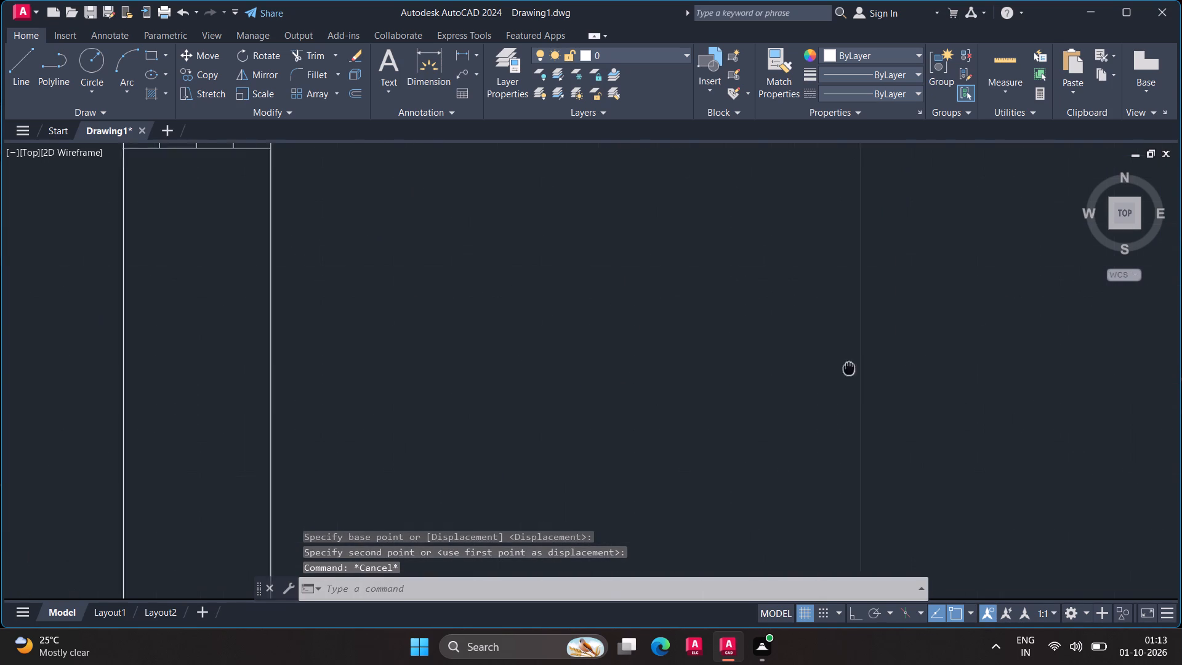
middle_drag(964, 392, 1181, 440)
scroll(787, 336, down, 5)
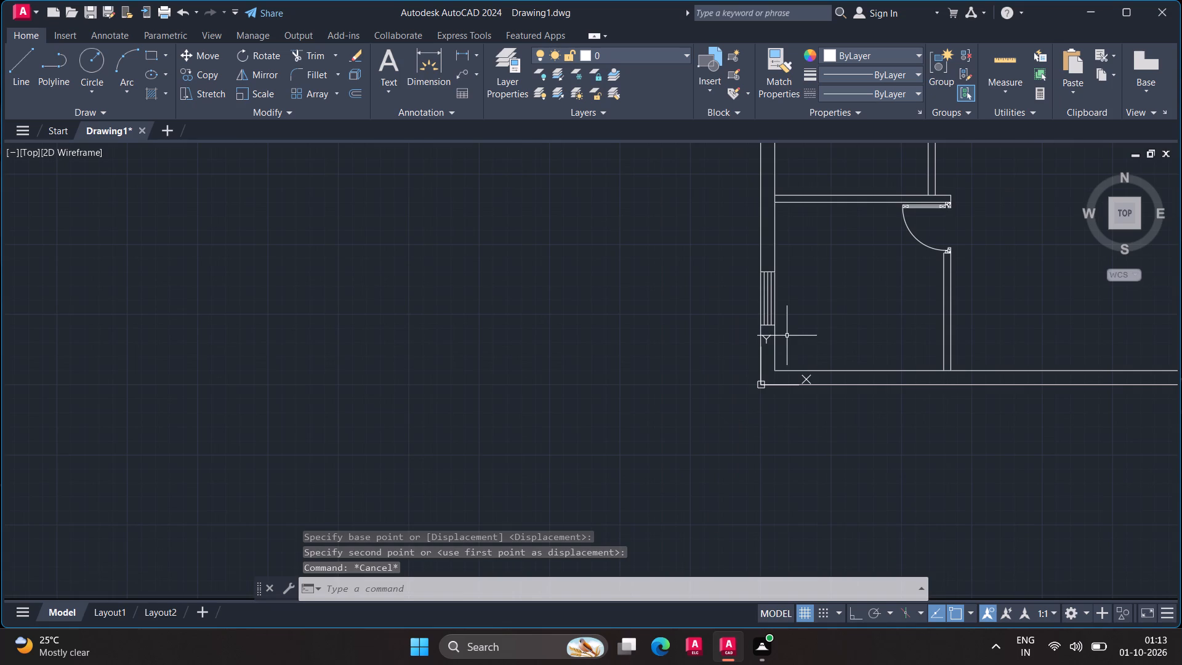
middle_drag(848, 335, 573, 373)
middle_click(573, 373)
scroll(573, 373, down, 1)
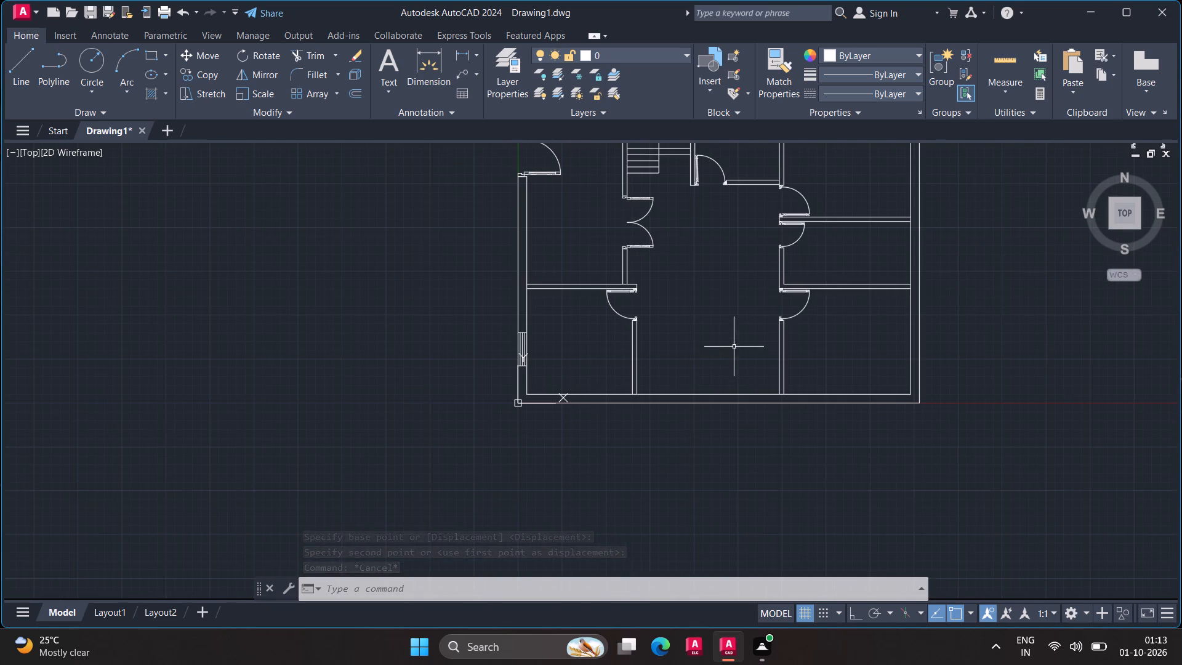
middle_drag(728, 356, 658, 410)
scroll(728, 356, down, 1)
middle_drag(663, 344, 661, 349)
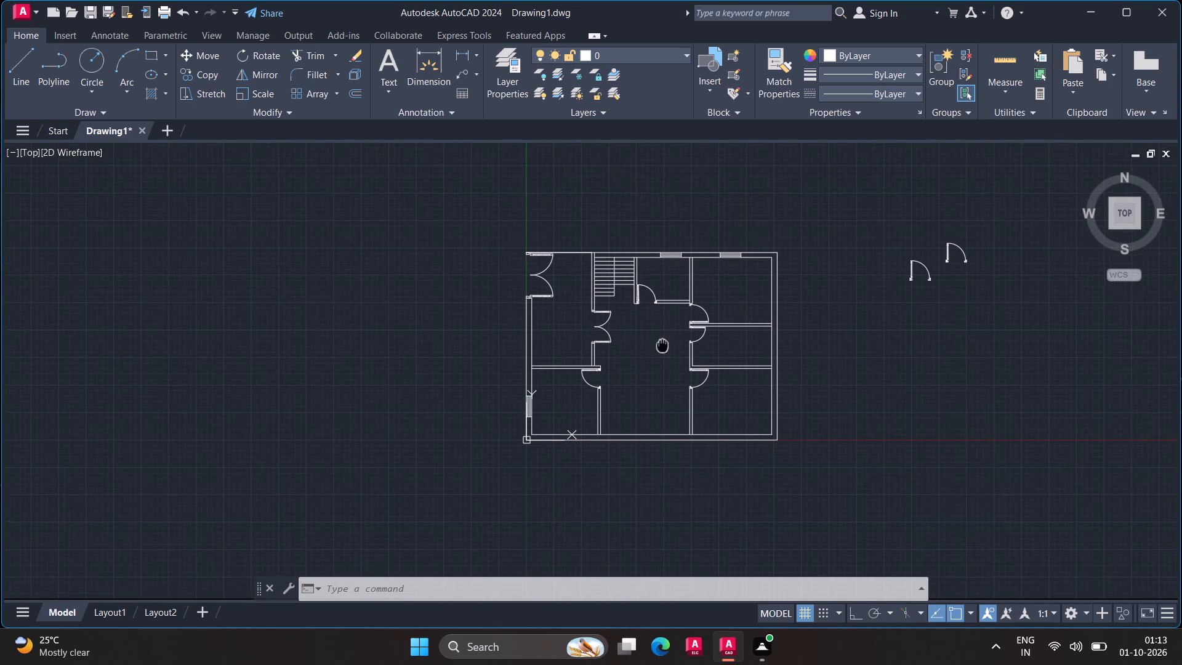
middle_drag(661, 349, 591, 373)
drag(923, 265, 772, 289)
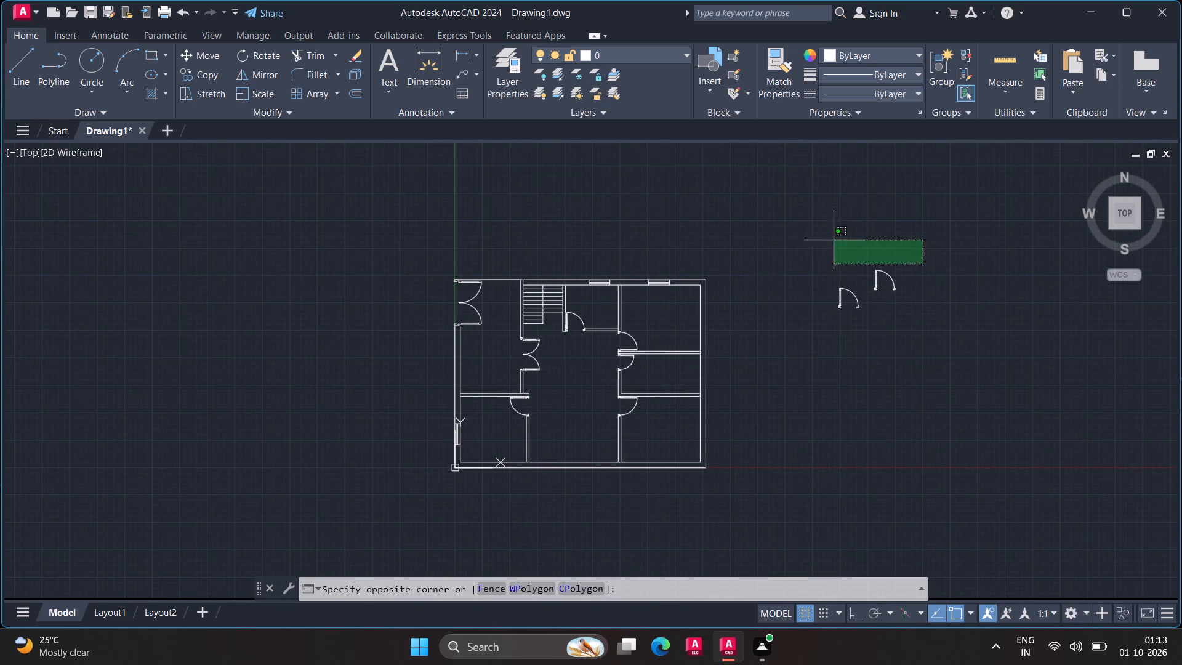
drag(772, 289, 1069, 332)
right_click(982, 252)
click(1055, 348)
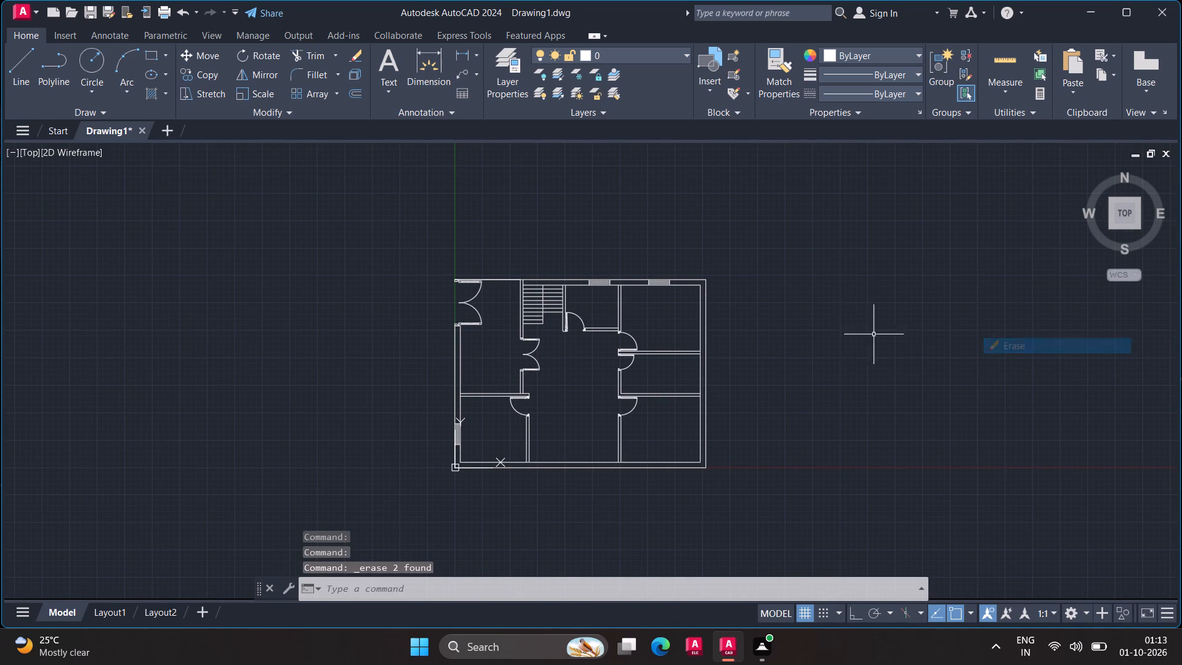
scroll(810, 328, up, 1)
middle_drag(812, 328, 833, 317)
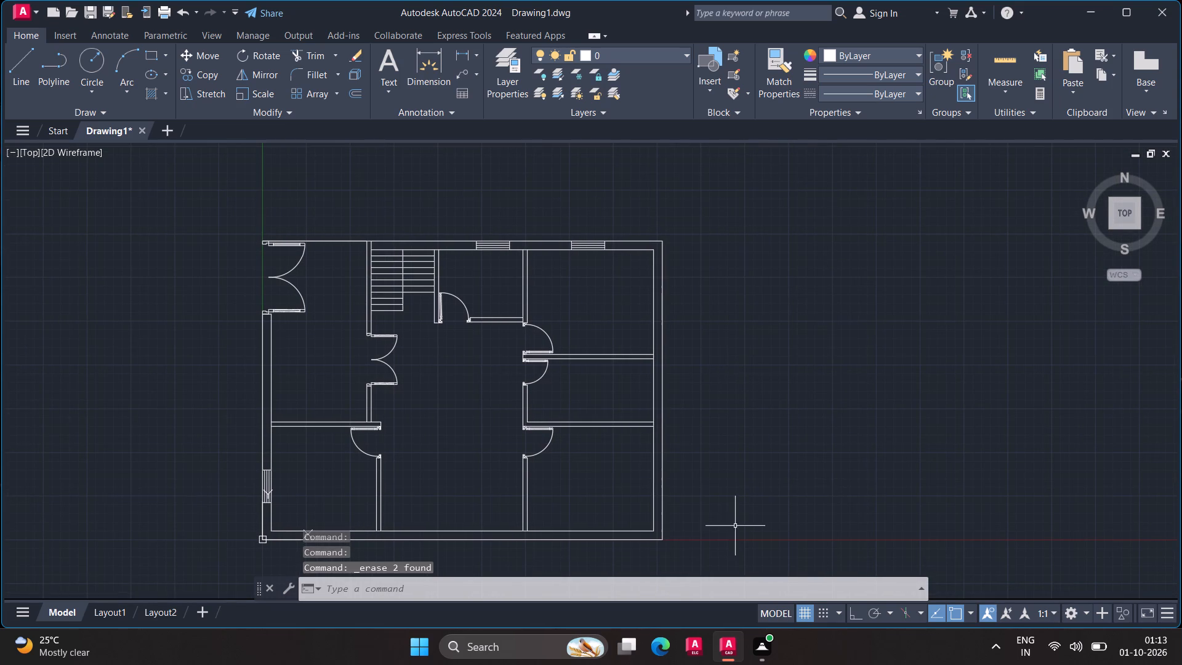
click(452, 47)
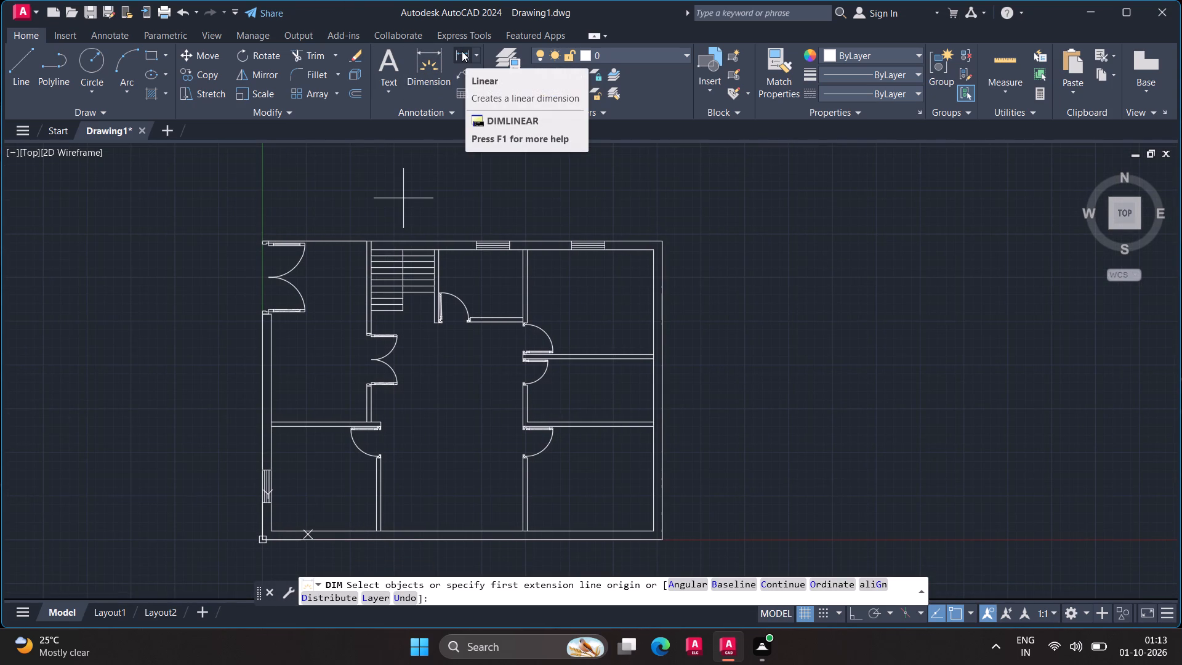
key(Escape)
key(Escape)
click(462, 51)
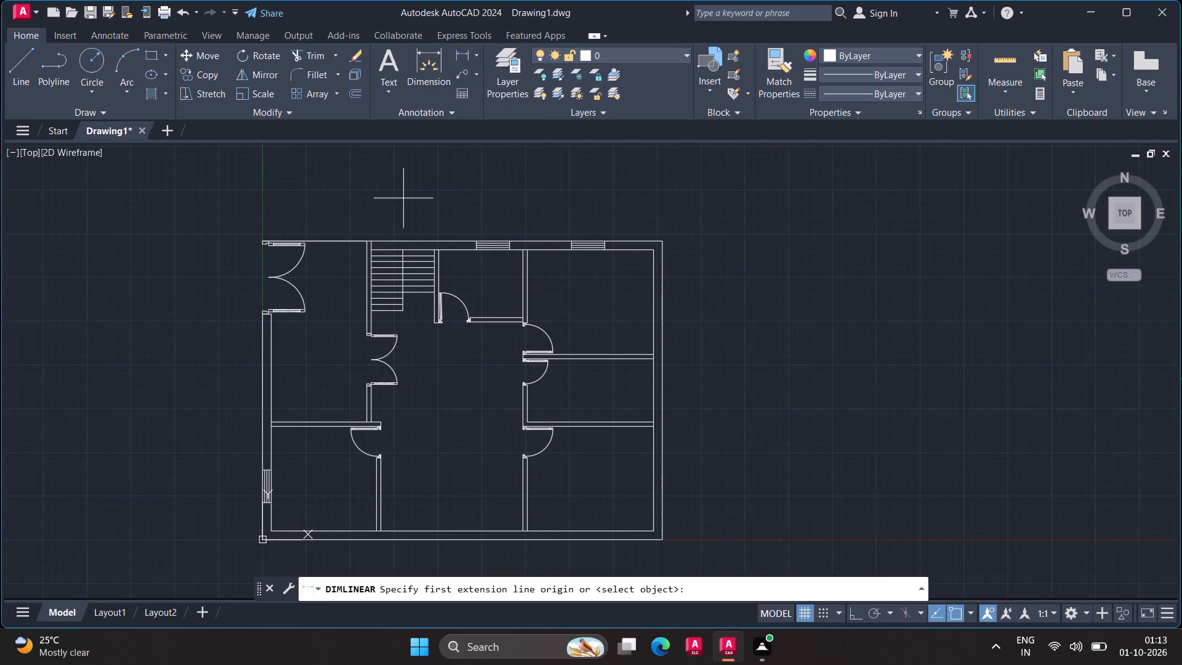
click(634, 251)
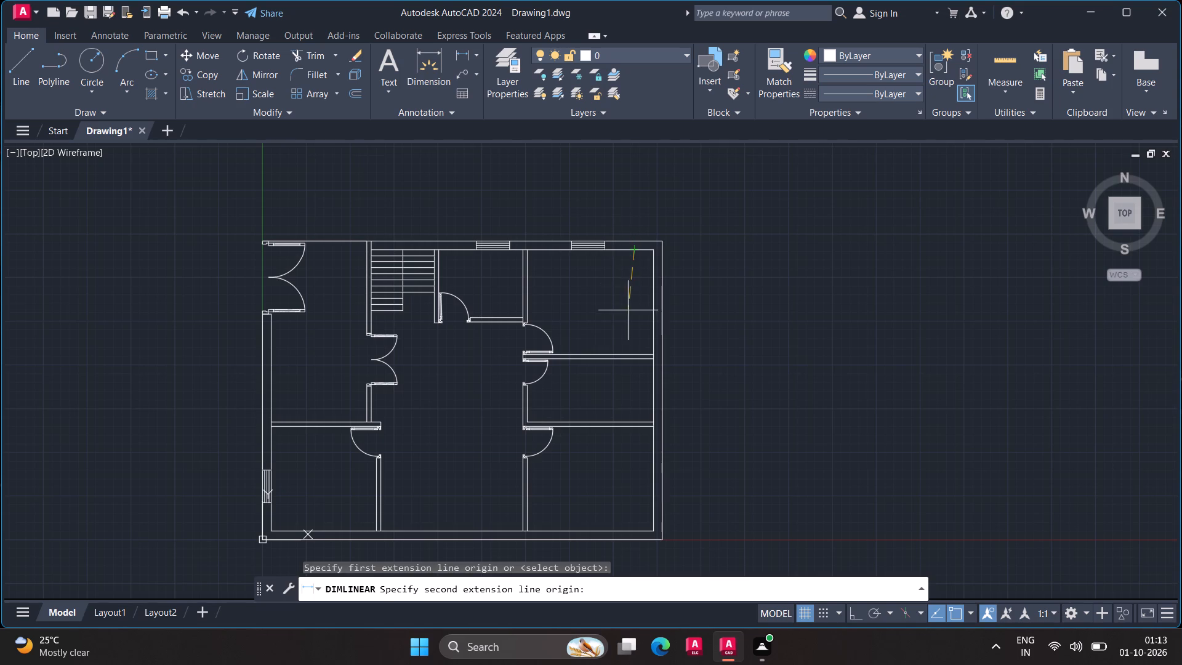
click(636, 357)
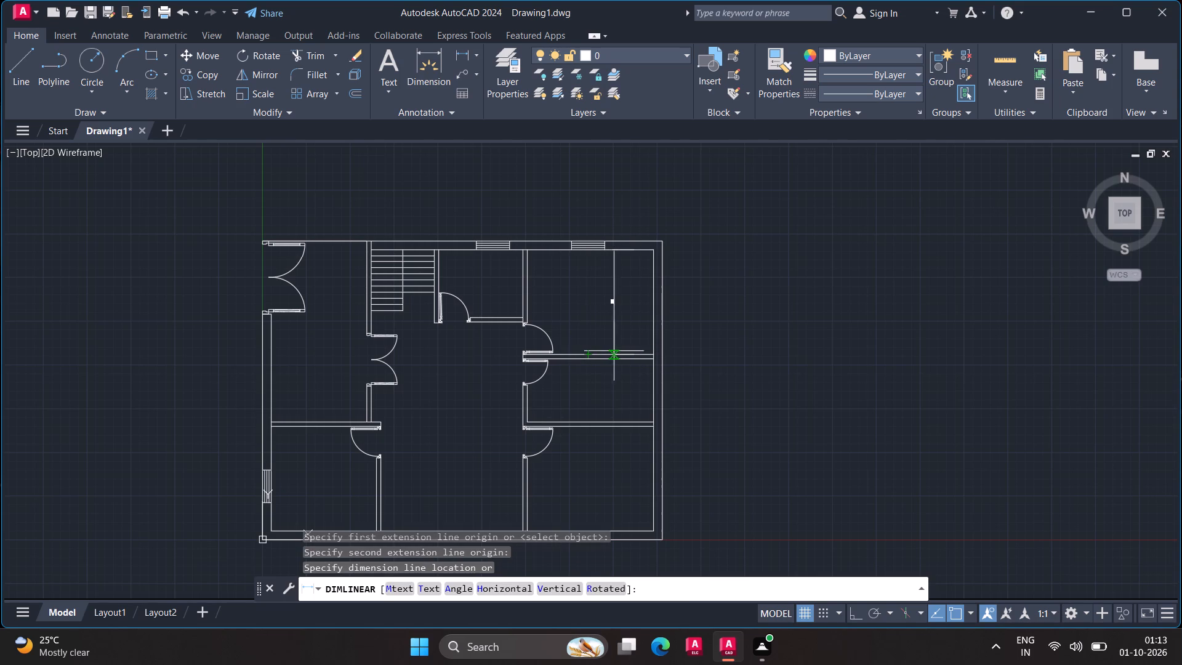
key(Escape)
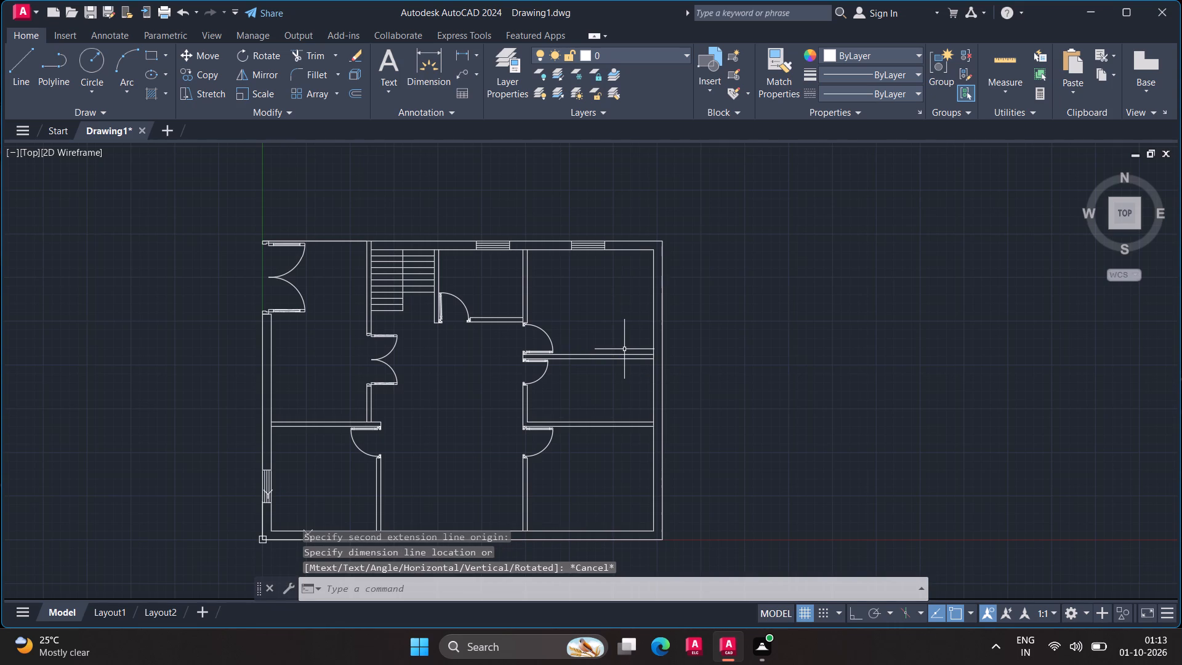
Modify dimension style ISO-25 to an arrow size of 2 3/8" and a text height of 2 3/8", and set it current.
key(d)
key(Return)
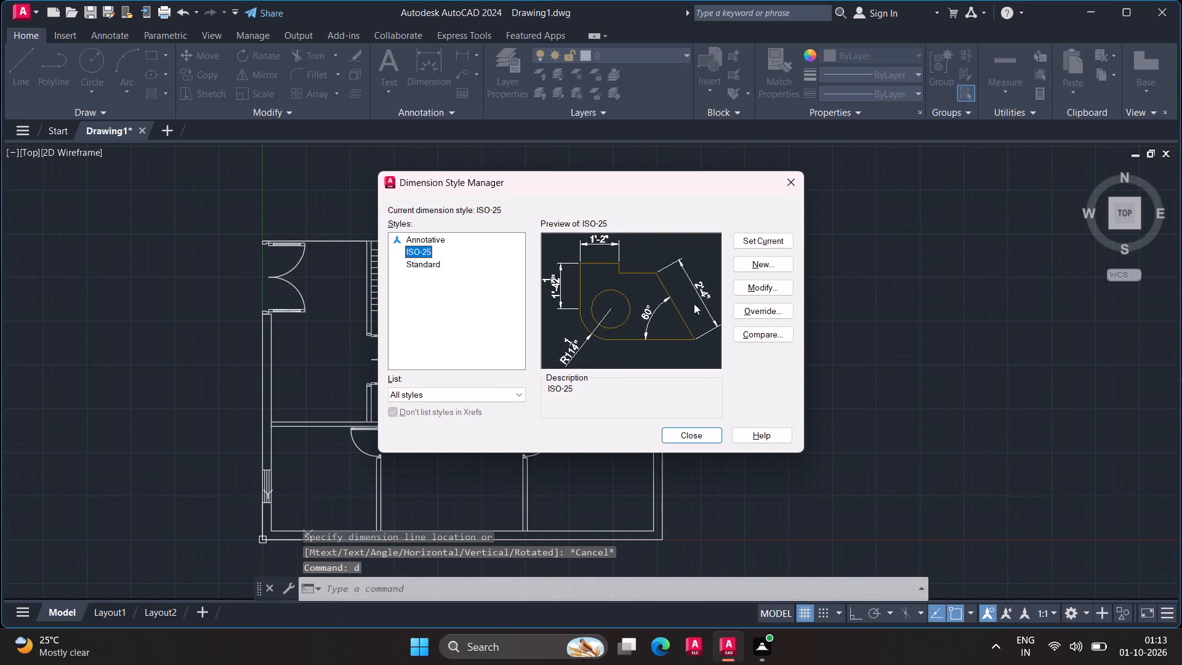
click(757, 288)
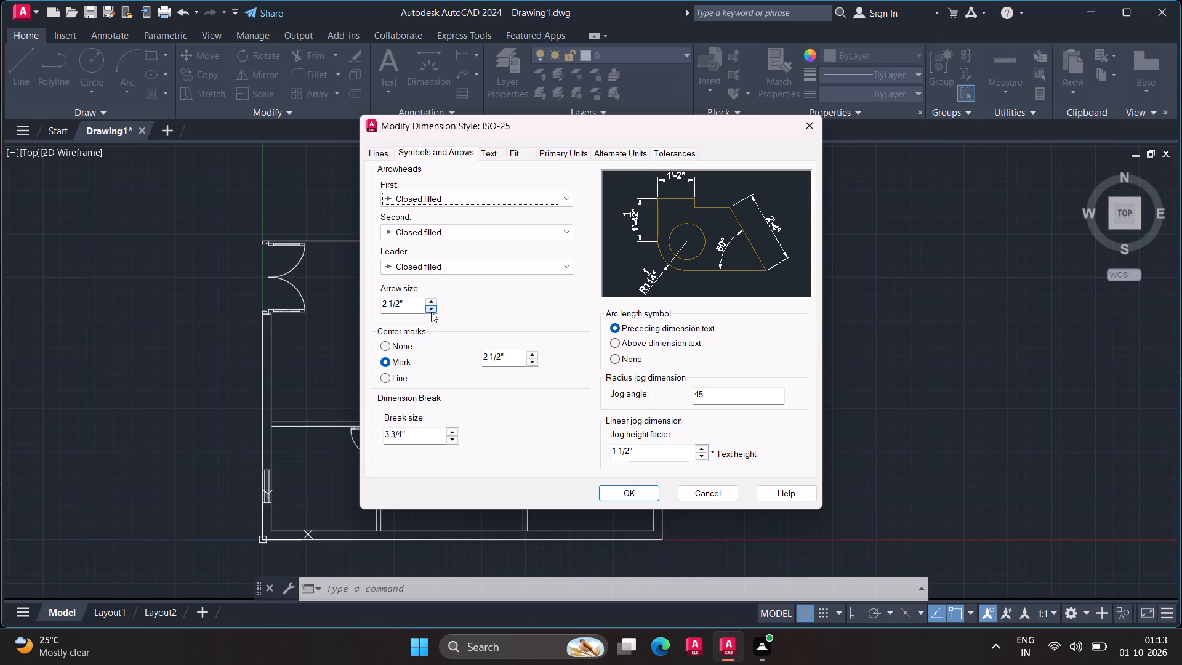
click(430, 312)
click(430, 312)
click(430, 312)
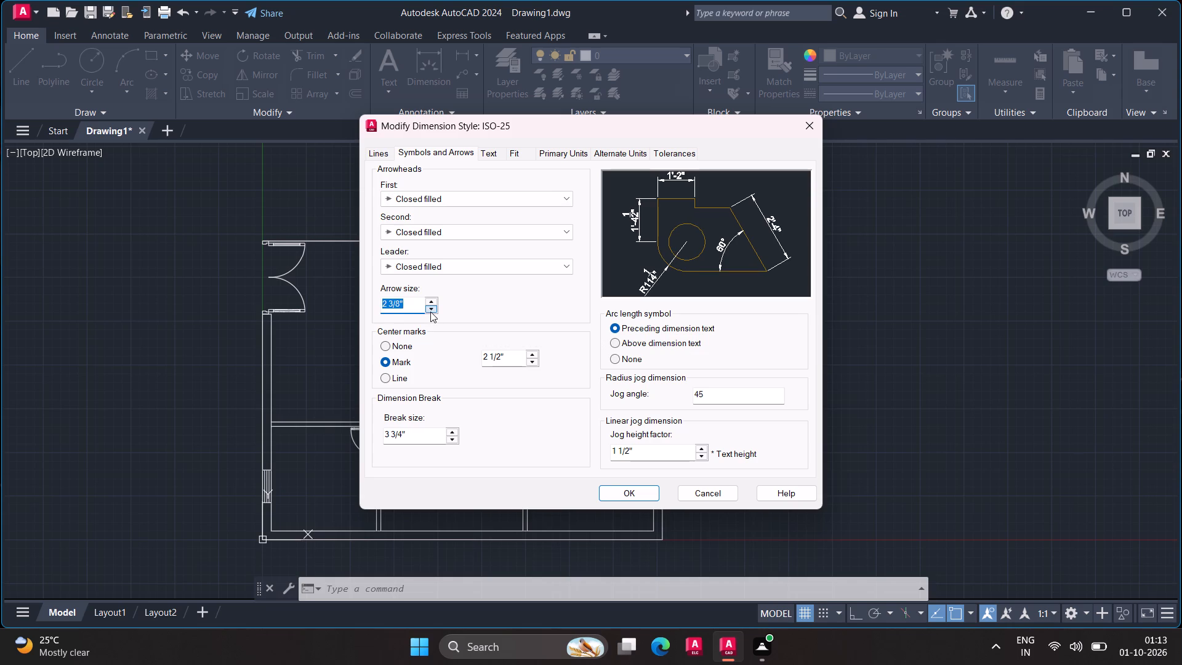
click(431, 302)
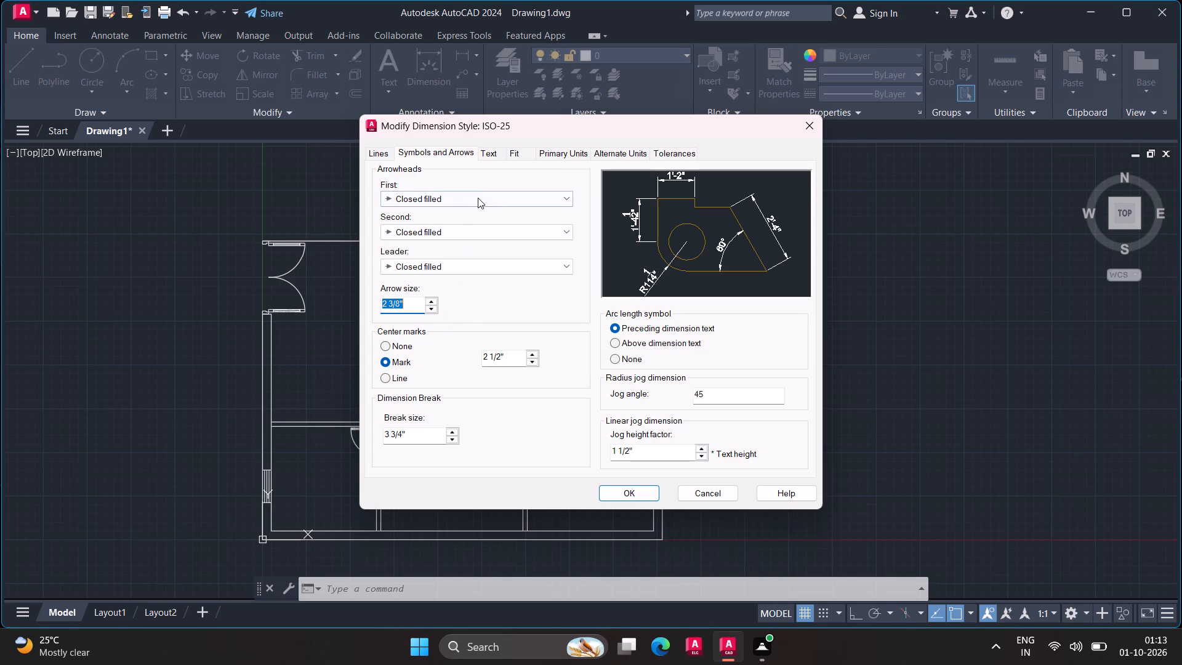
click(494, 150)
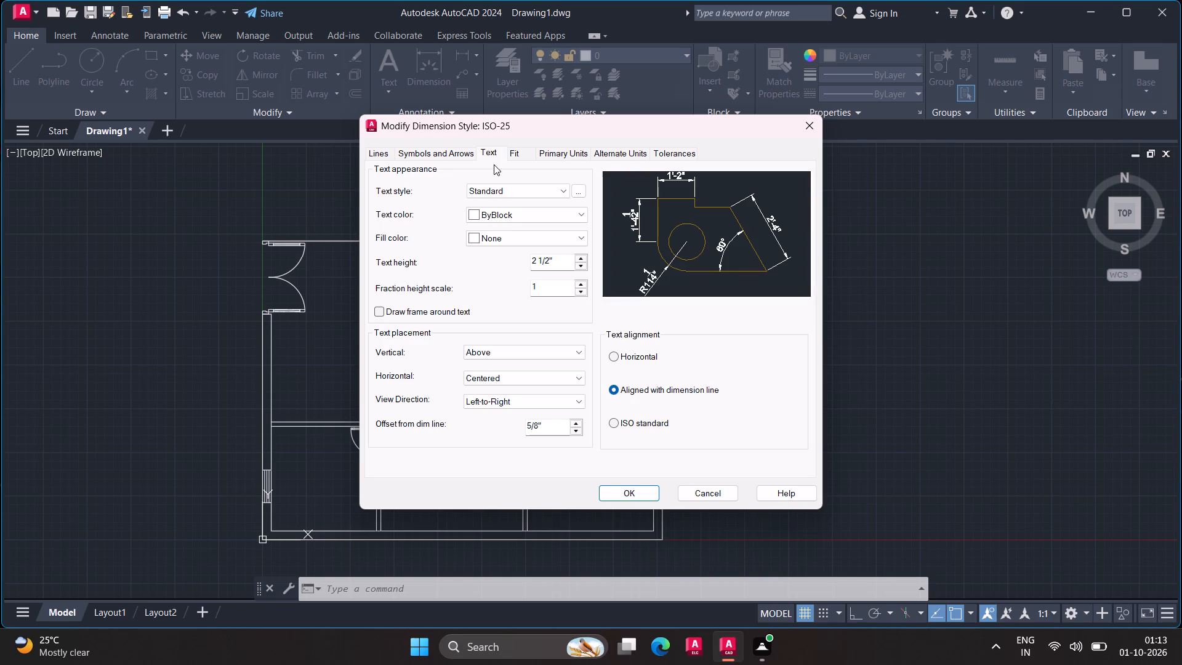
click(585, 269)
click(585, 269)
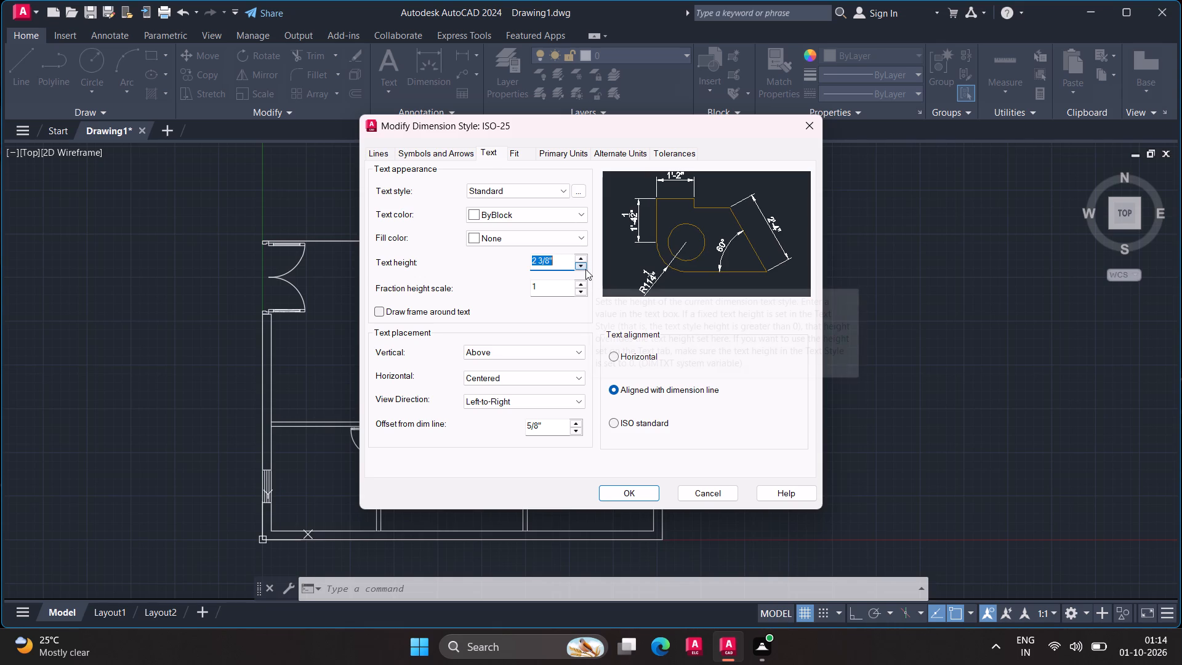
click(633, 490)
click(762, 235)
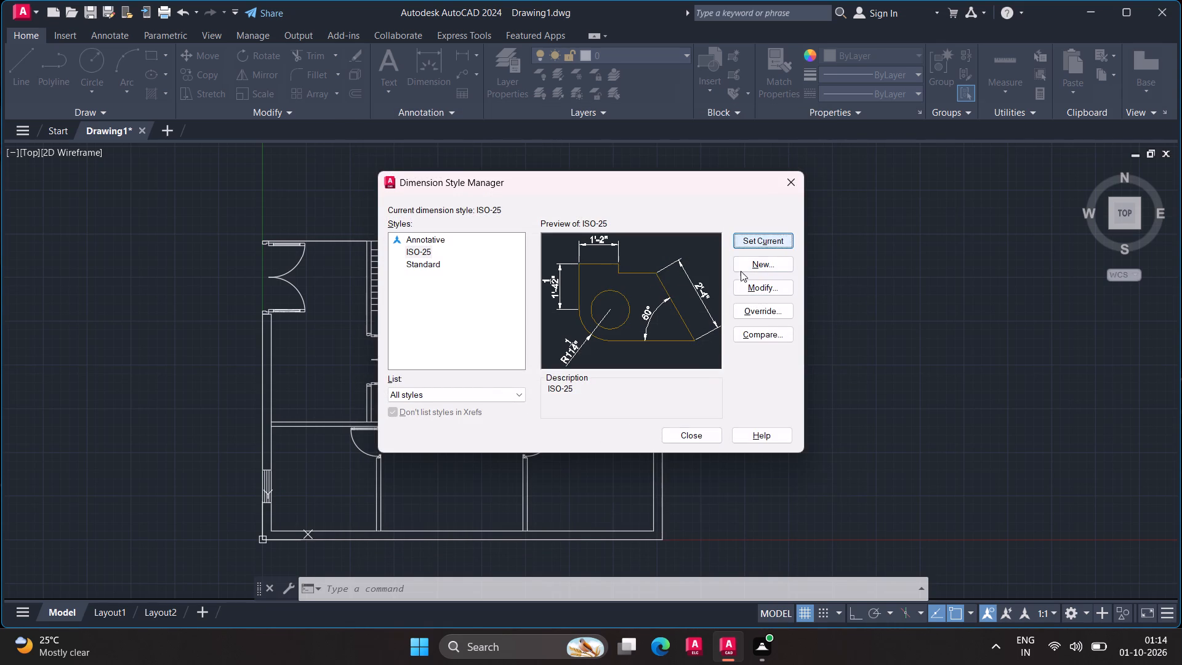
click(692, 439)
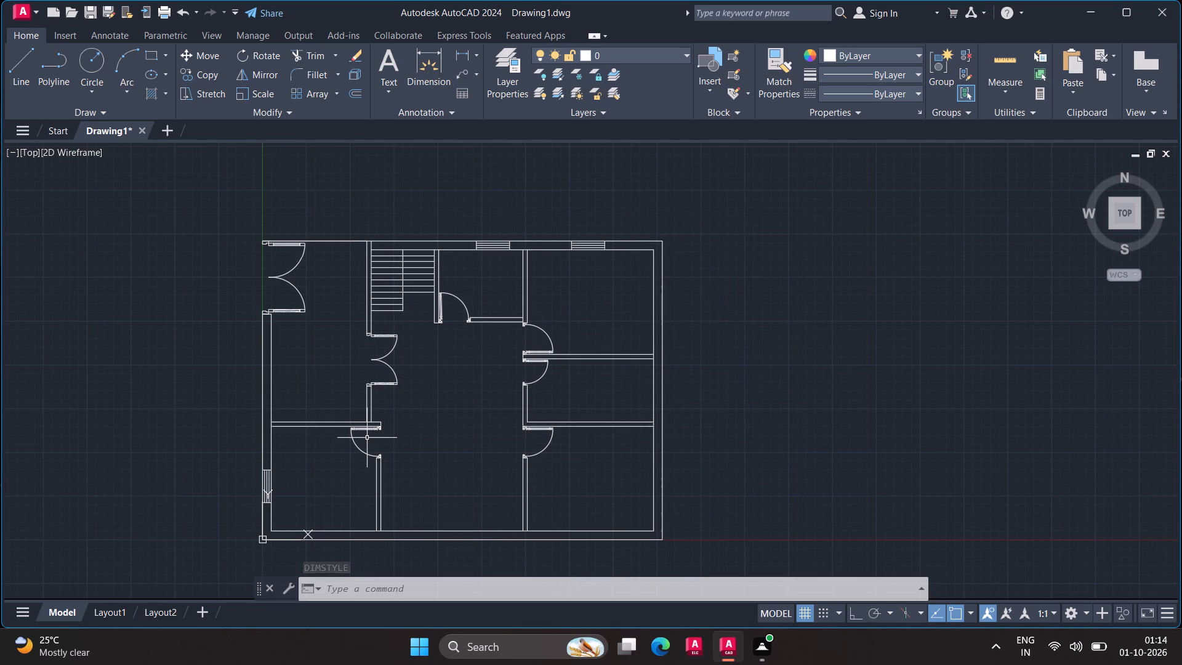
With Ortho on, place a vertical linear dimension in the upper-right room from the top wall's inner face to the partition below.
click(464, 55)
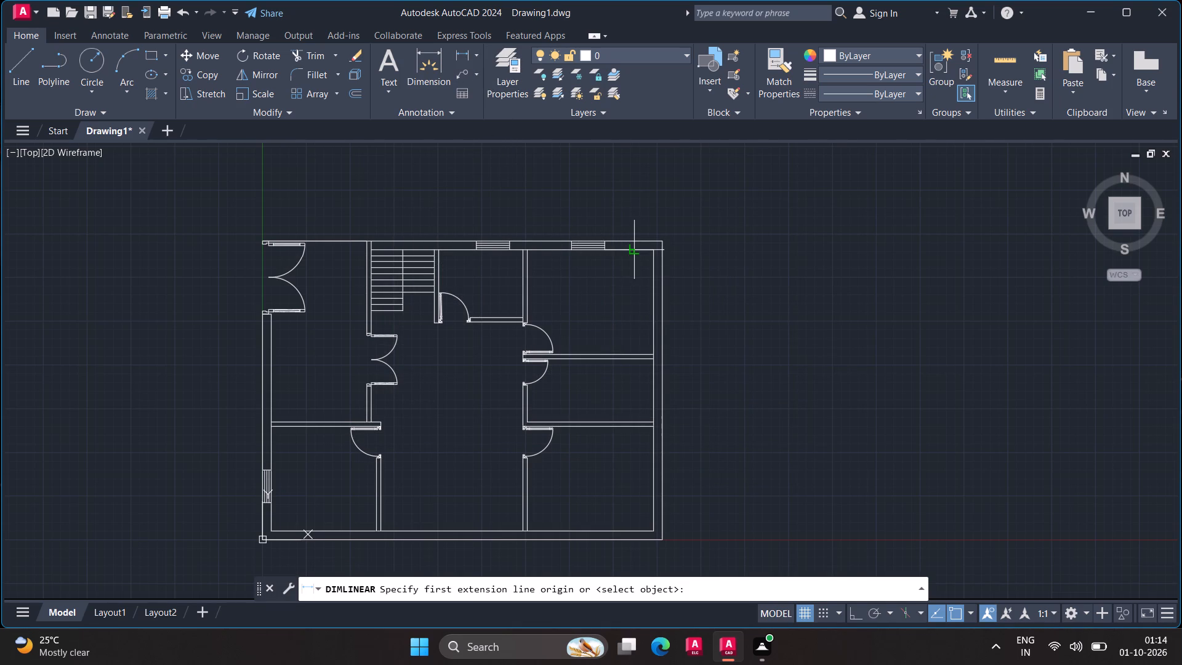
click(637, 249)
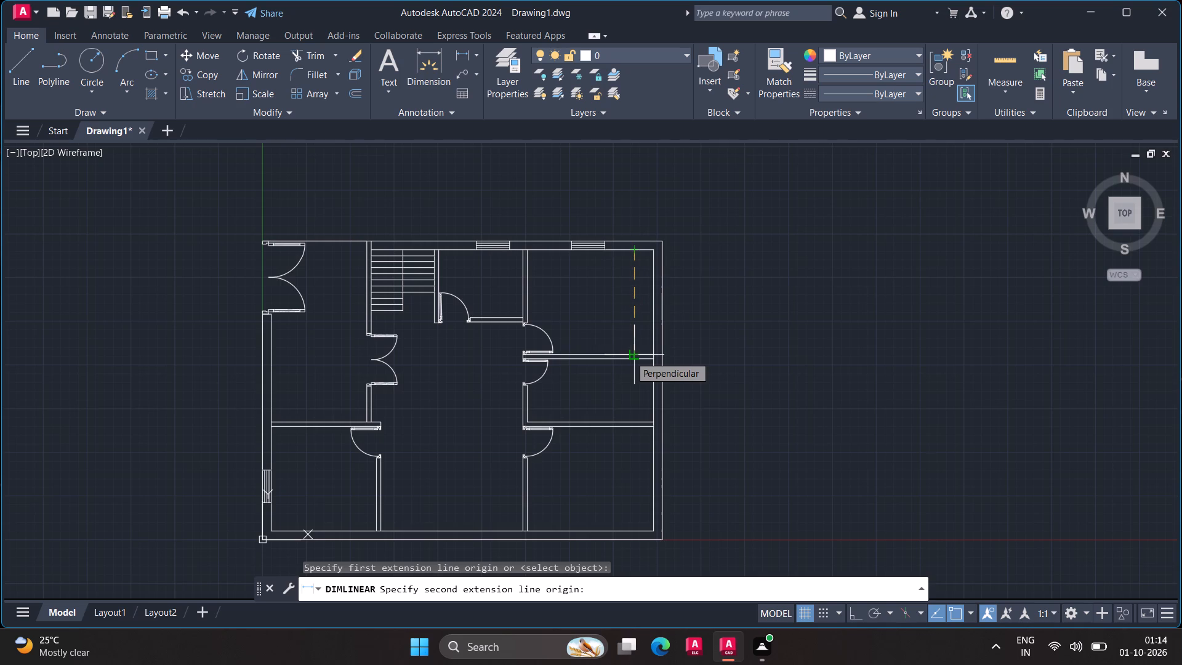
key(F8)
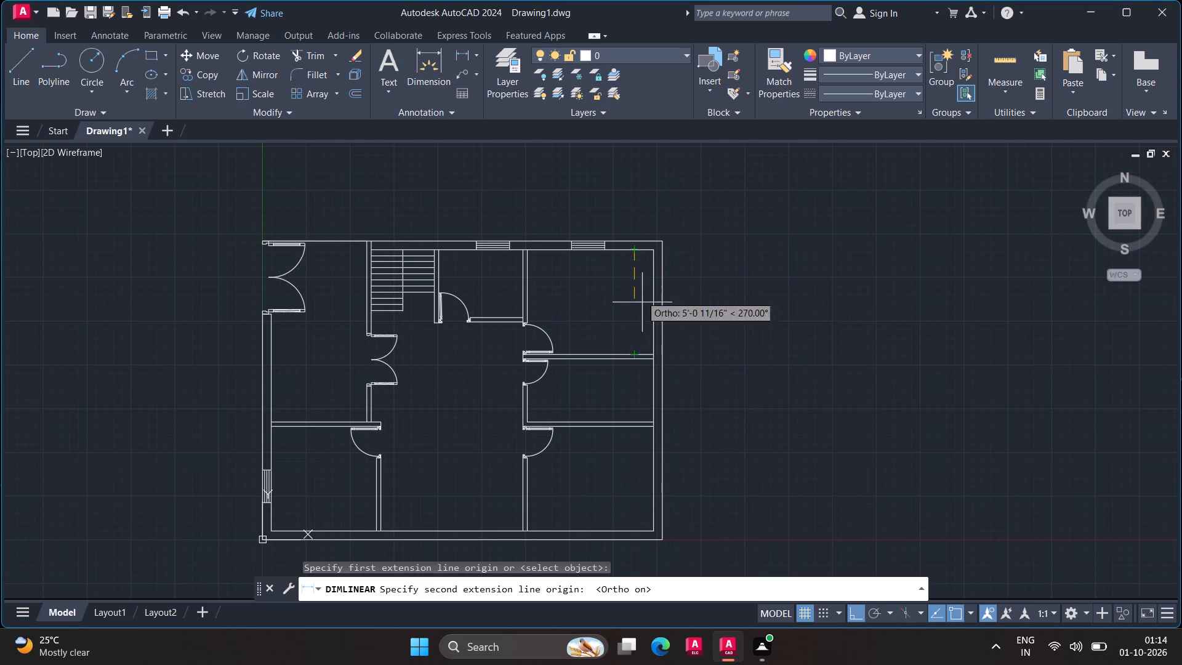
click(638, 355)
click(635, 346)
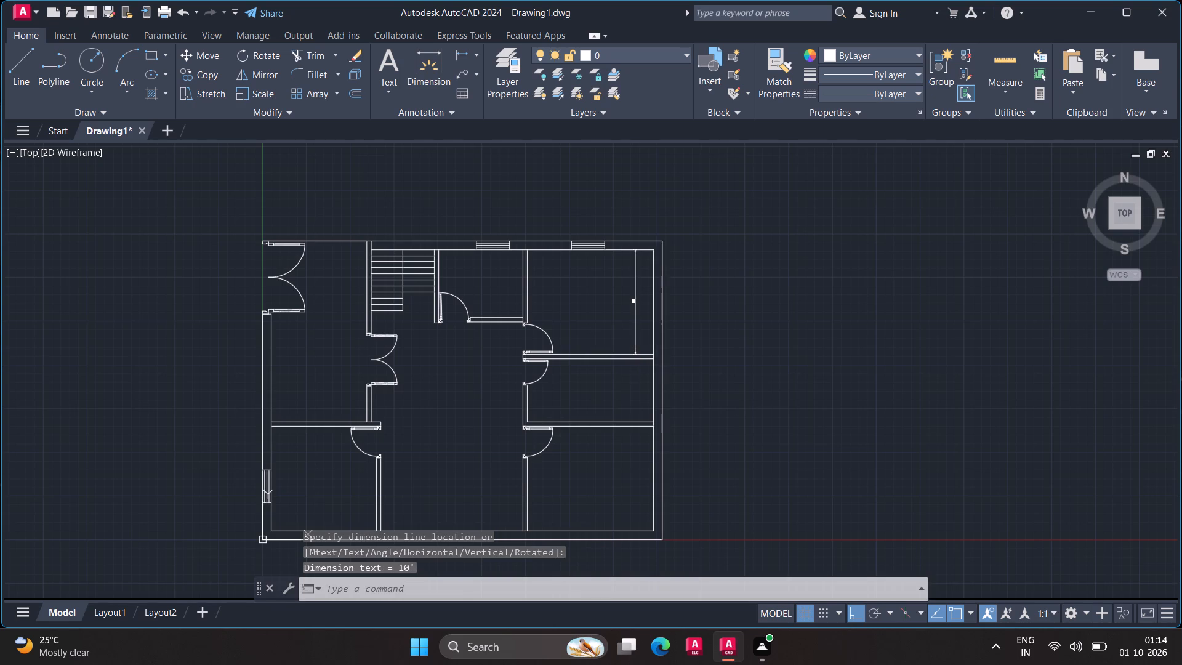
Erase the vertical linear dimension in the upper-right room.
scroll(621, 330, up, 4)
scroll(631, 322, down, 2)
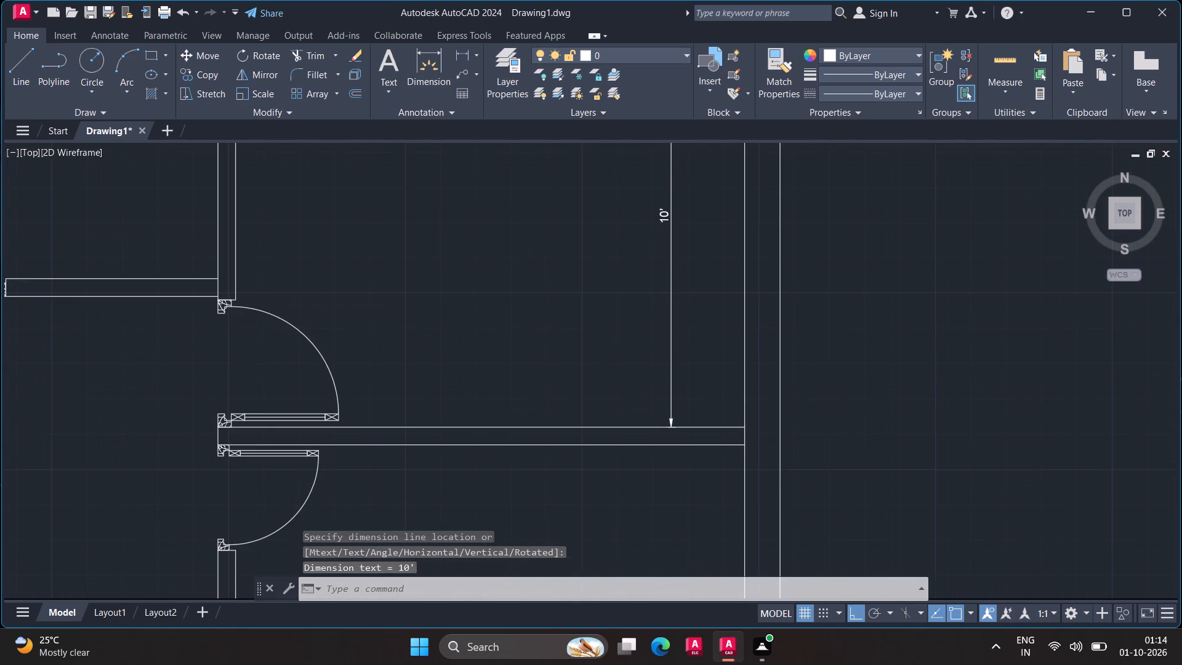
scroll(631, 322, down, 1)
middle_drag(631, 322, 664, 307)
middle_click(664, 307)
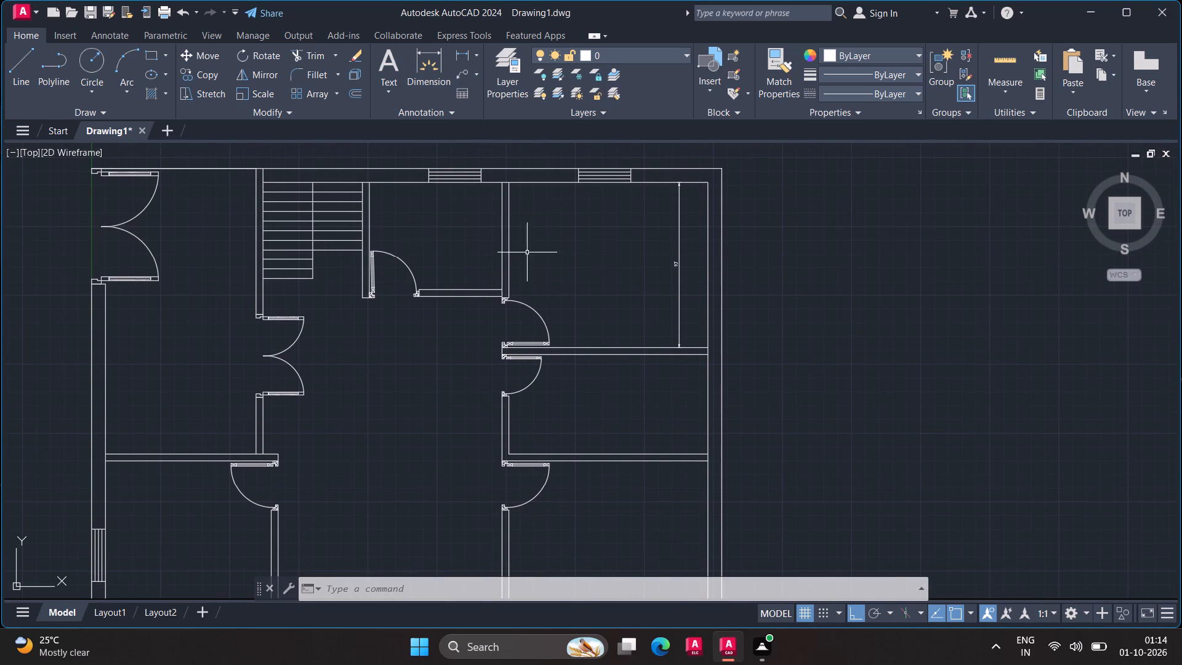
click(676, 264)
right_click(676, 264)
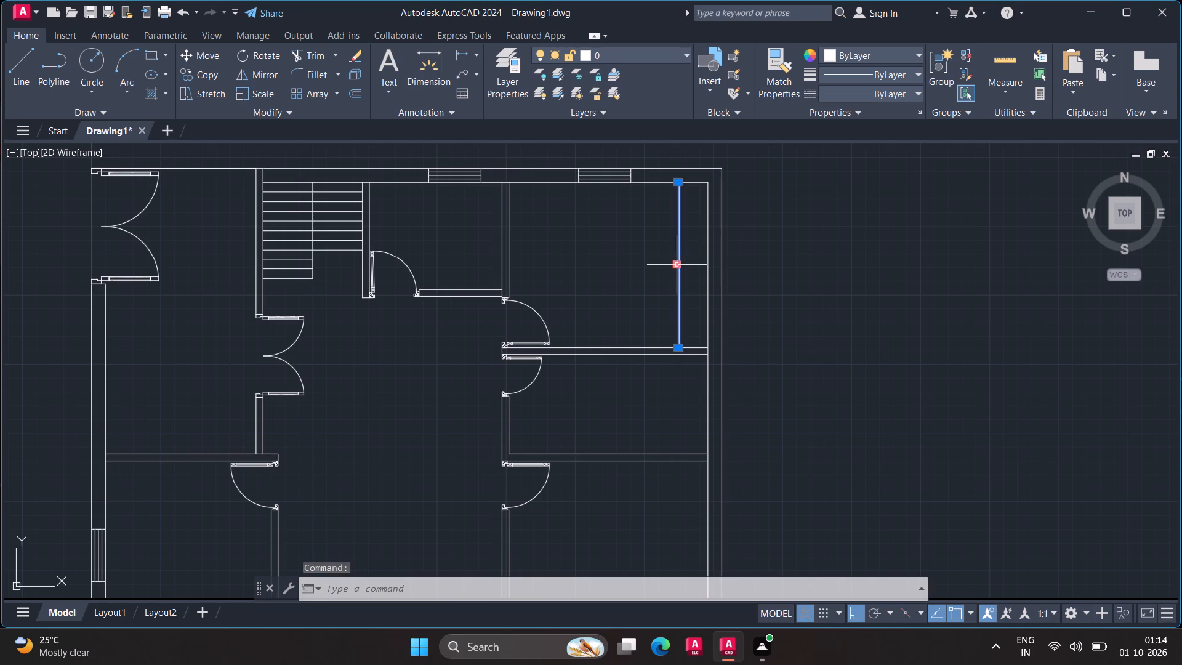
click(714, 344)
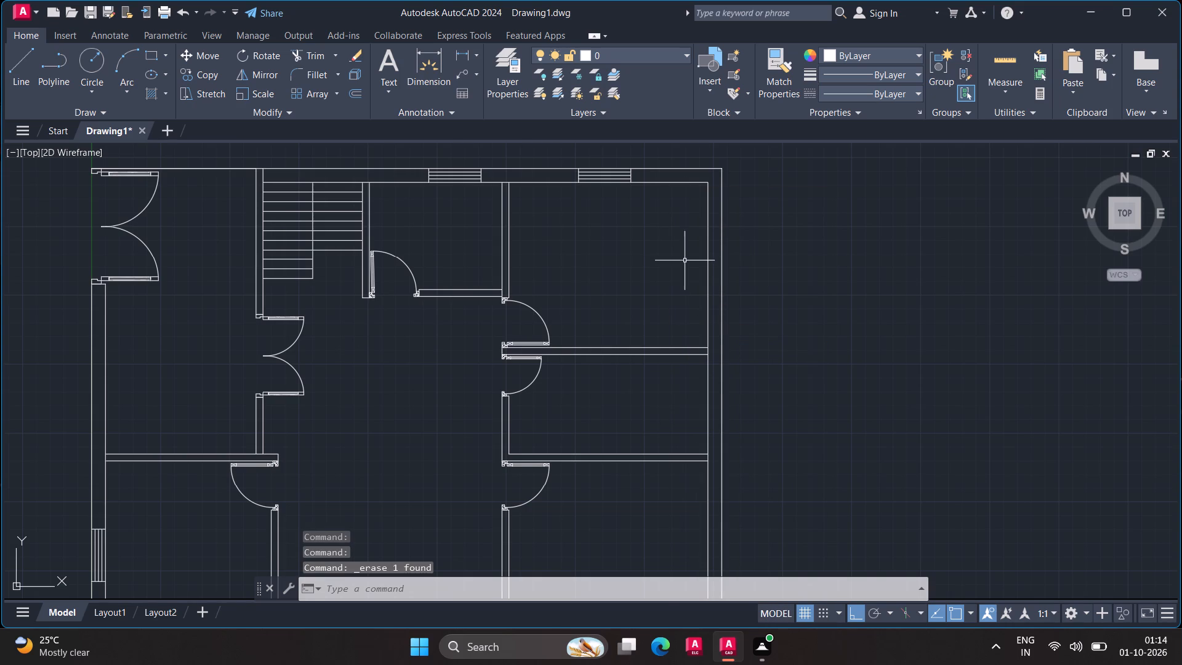
Modify dimension style ISO-25 to a text height of 2 5/16" and an arrow size of 2 5/16", and set it current.
key(d)
key(Return)
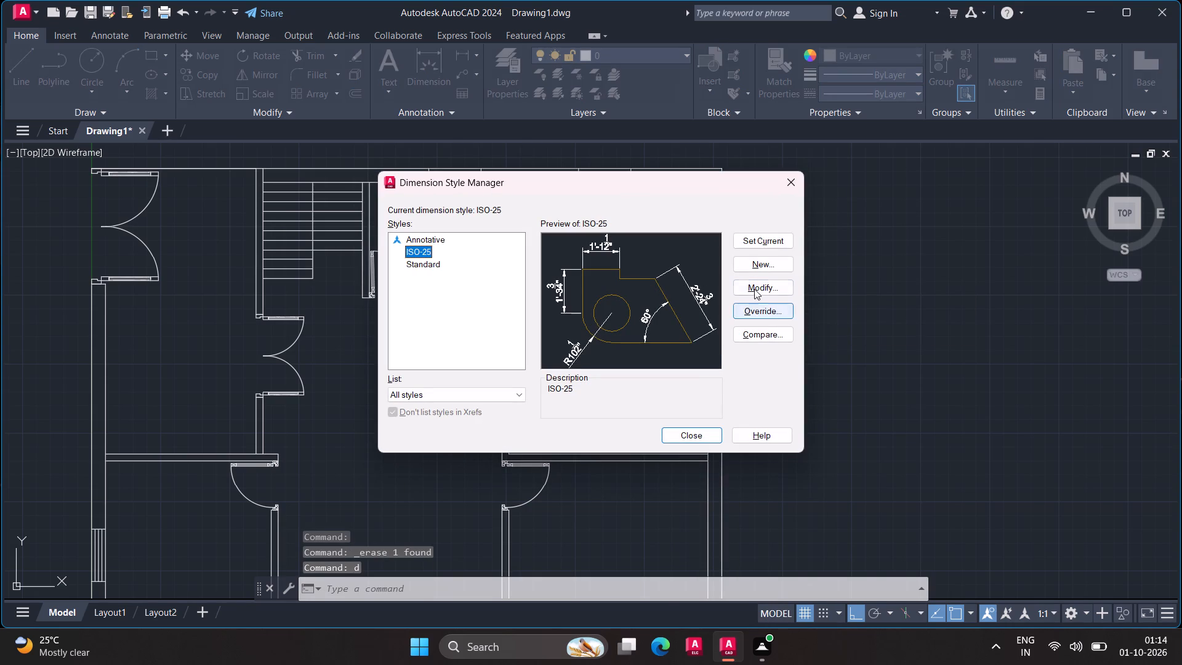
click(758, 285)
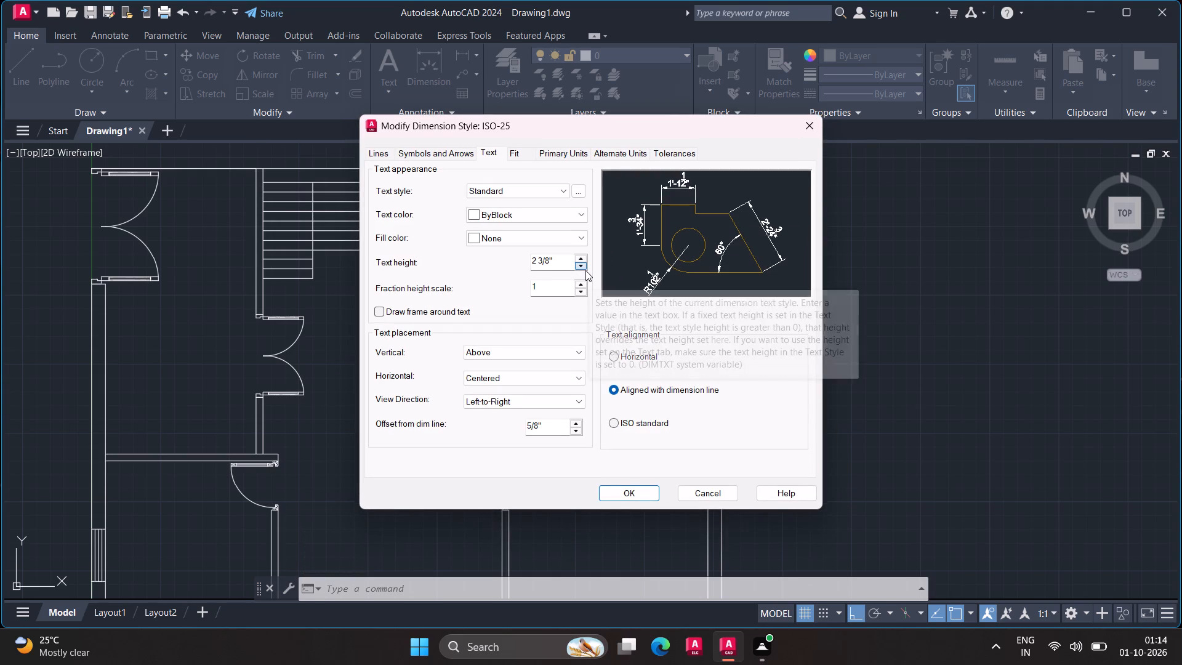
click(584, 267)
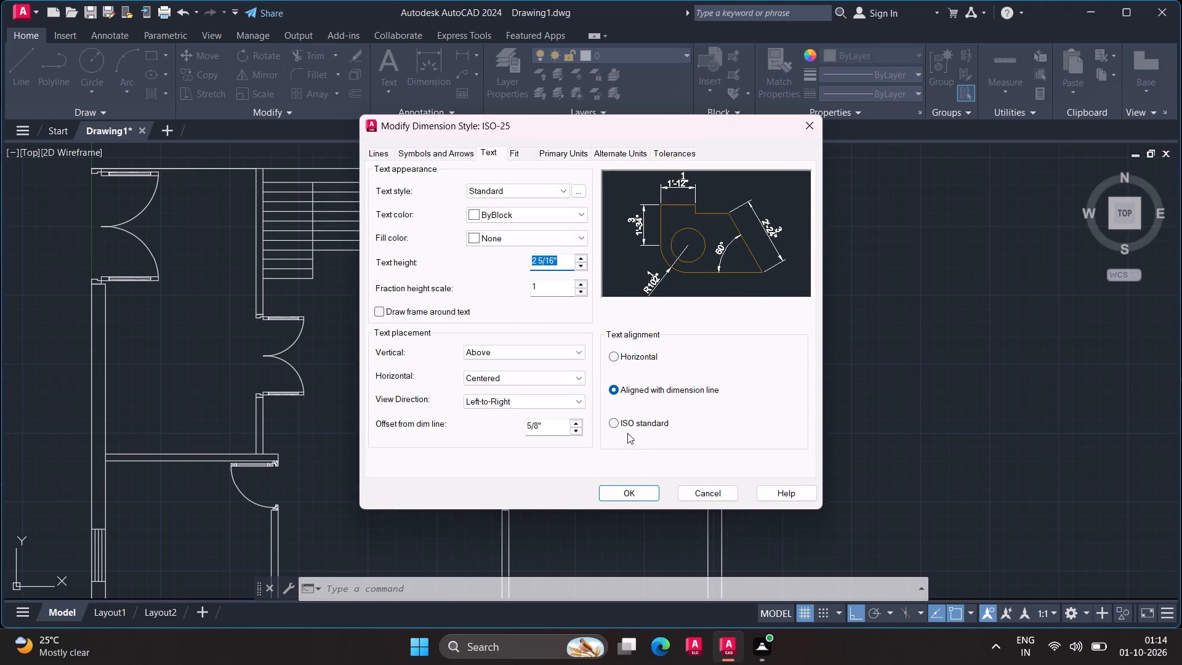
click(420, 163)
click(467, 152)
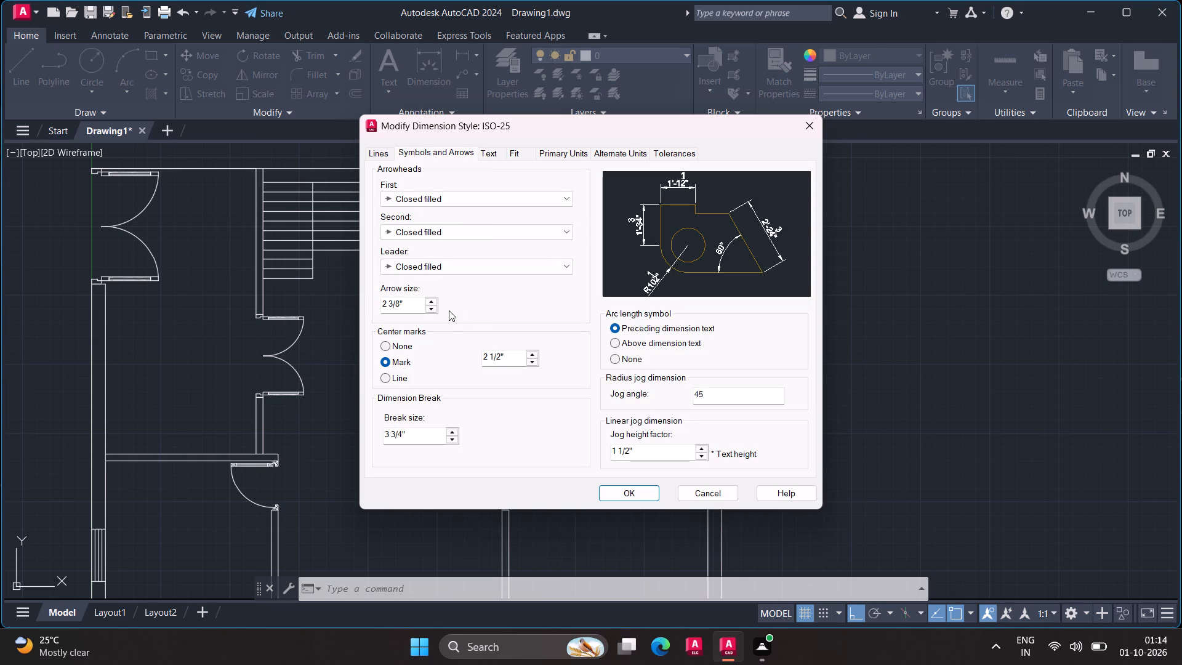
click(432, 311)
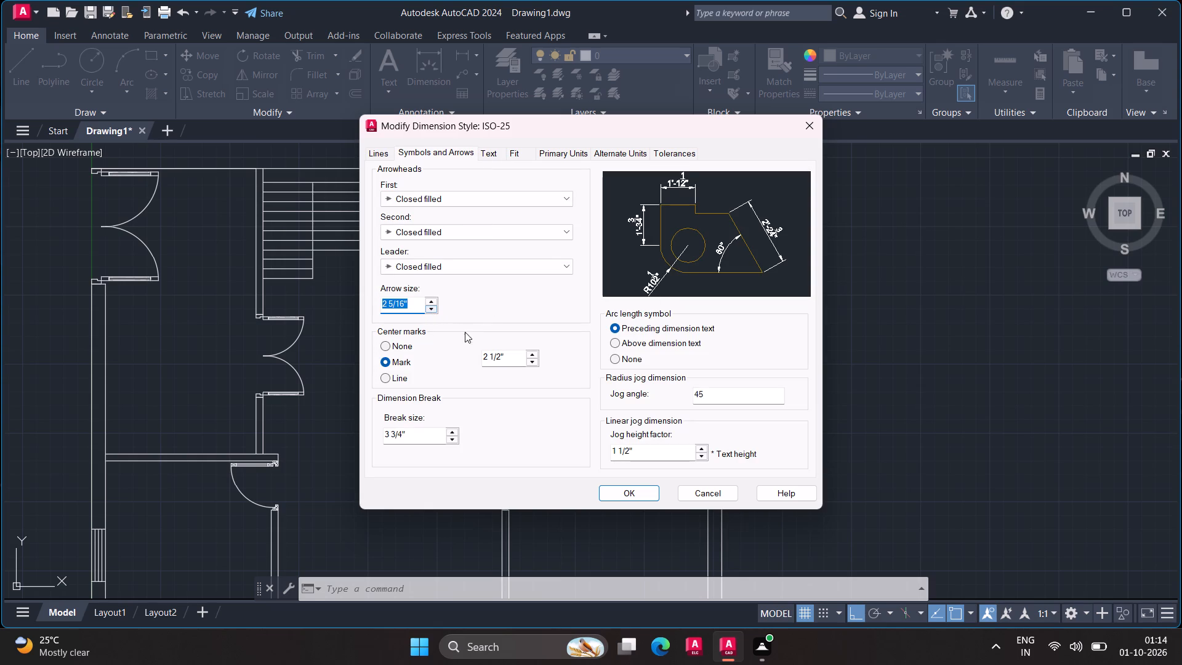
click(608, 490)
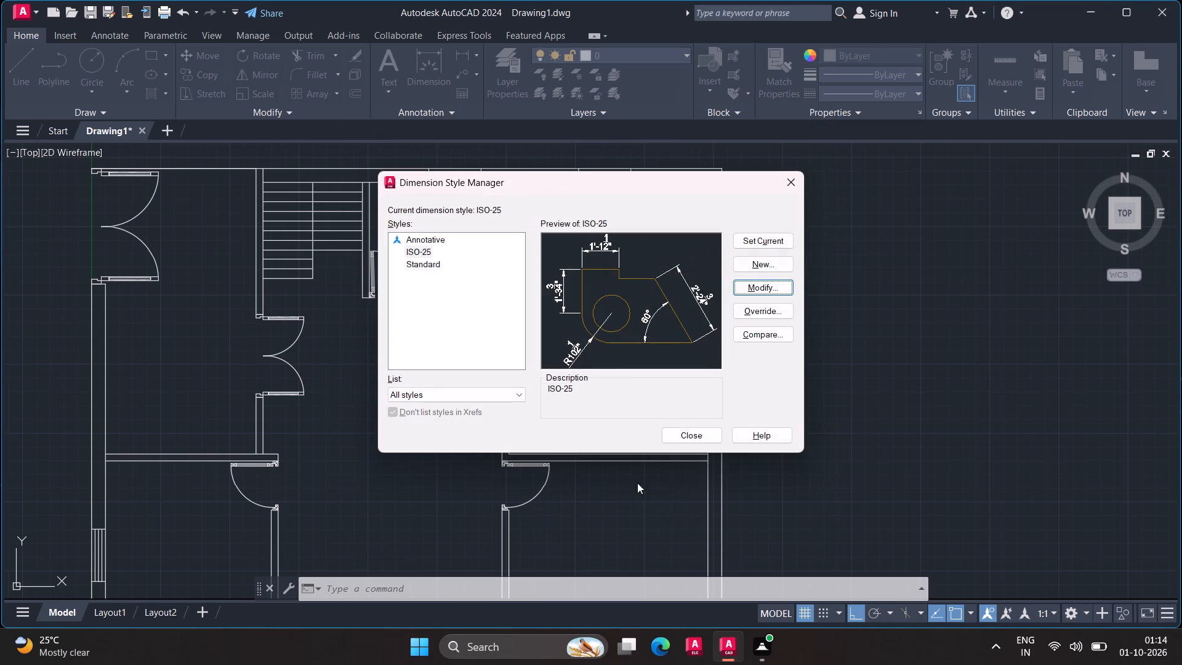
click(762, 243)
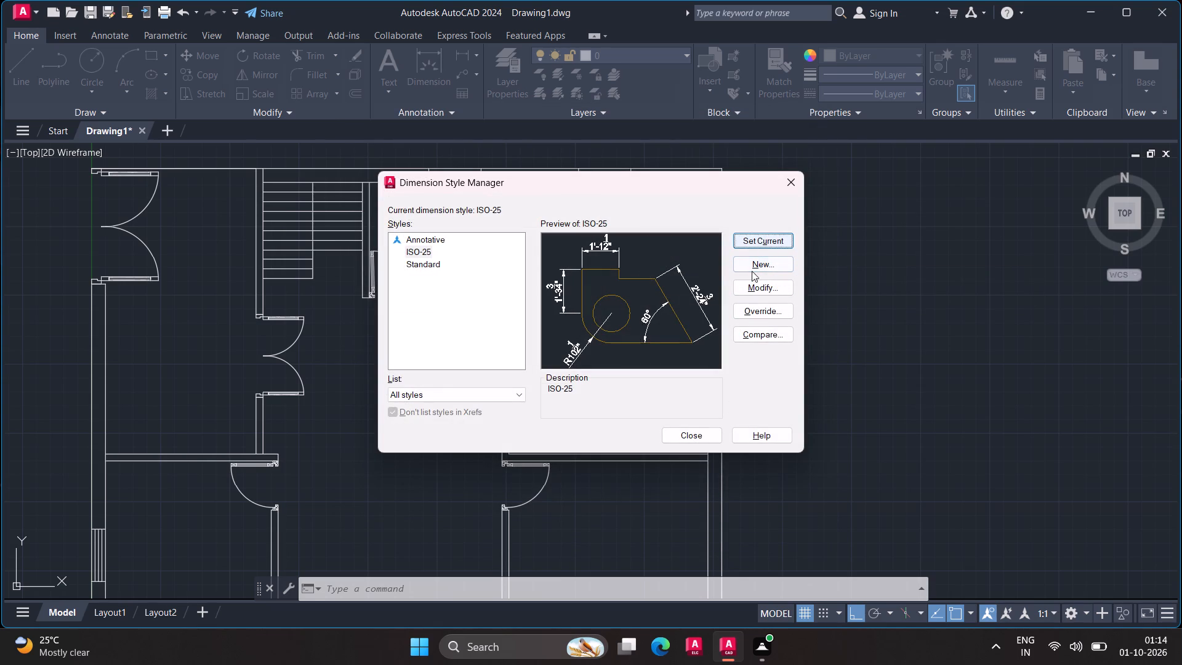
click(684, 438)
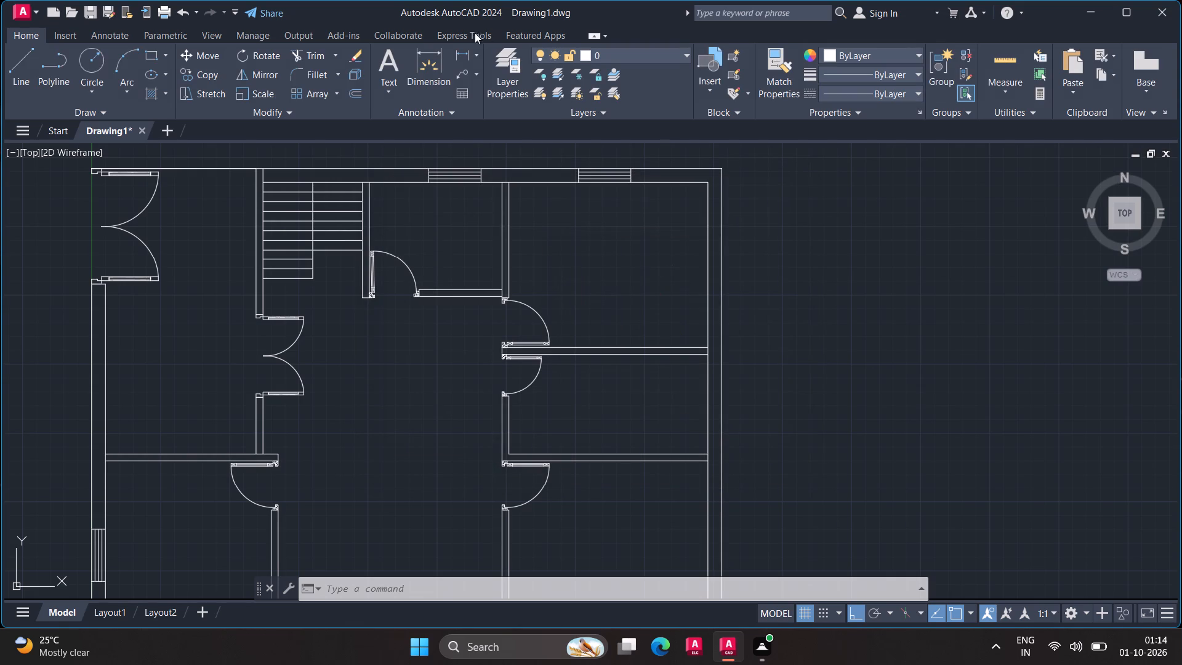
Place a vertical linear dimension in the upper-right room, from the top wall's inner face to the partition below.
click(456, 57)
click(458, 55)
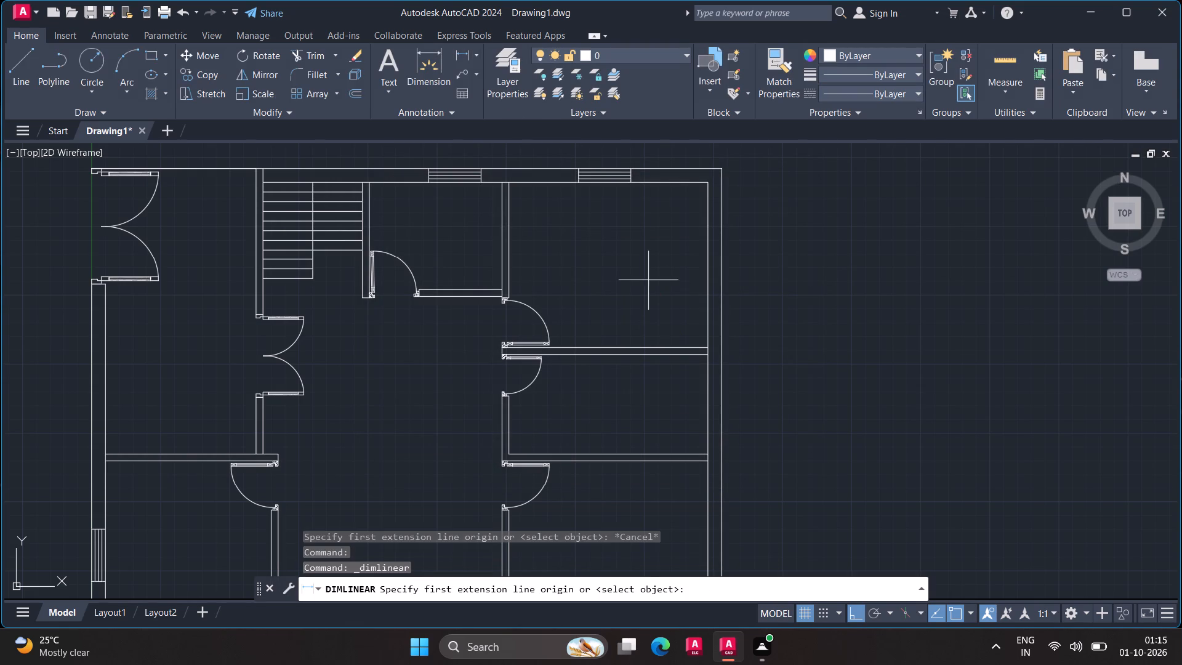
click(666, 183)
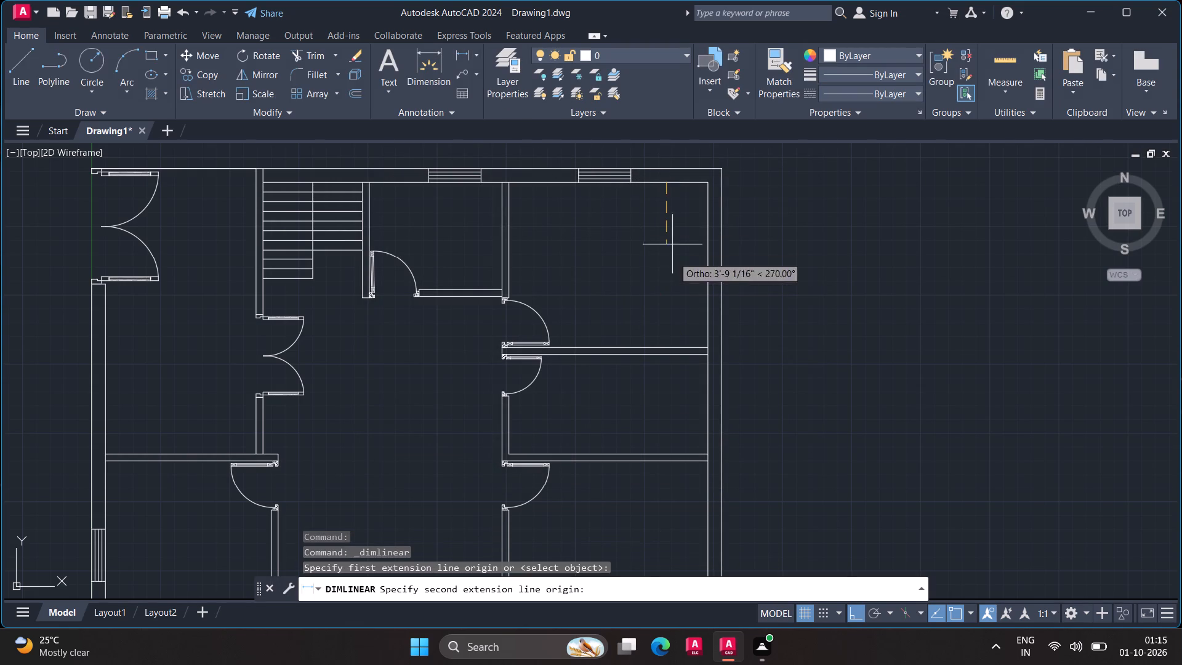
click(665, 347)
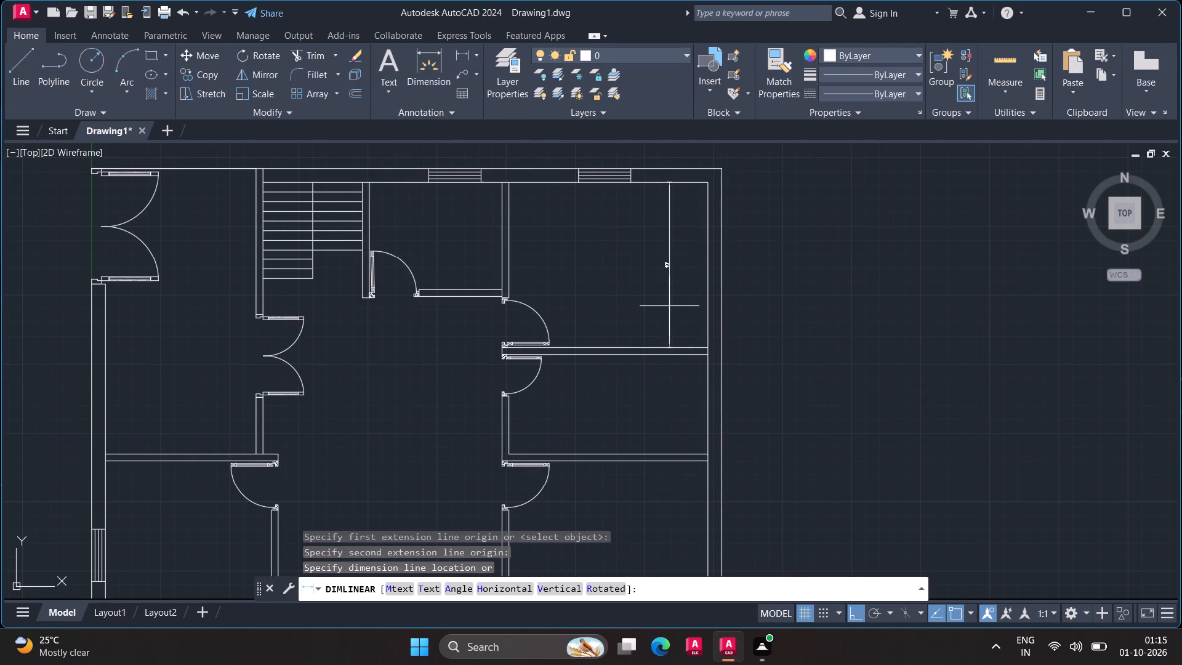
click(669, 315)
scroll(651, 285, up, 1)
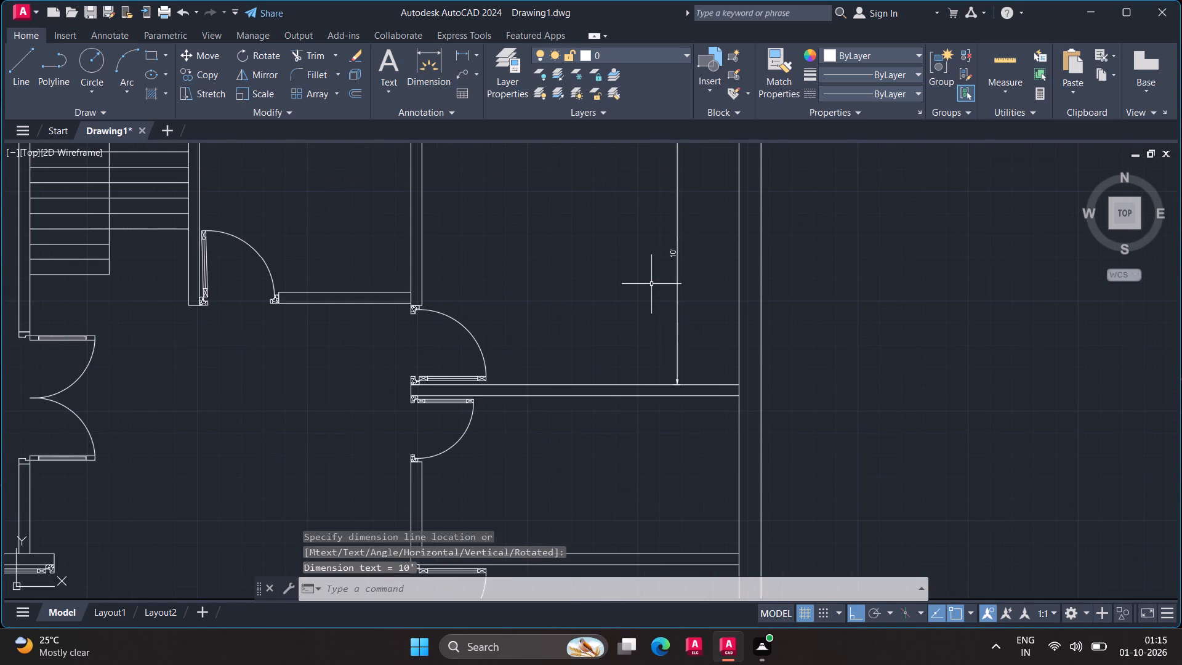
scroll(651, 284, down, 2)
middle_drag(640, 284, 694, 287)
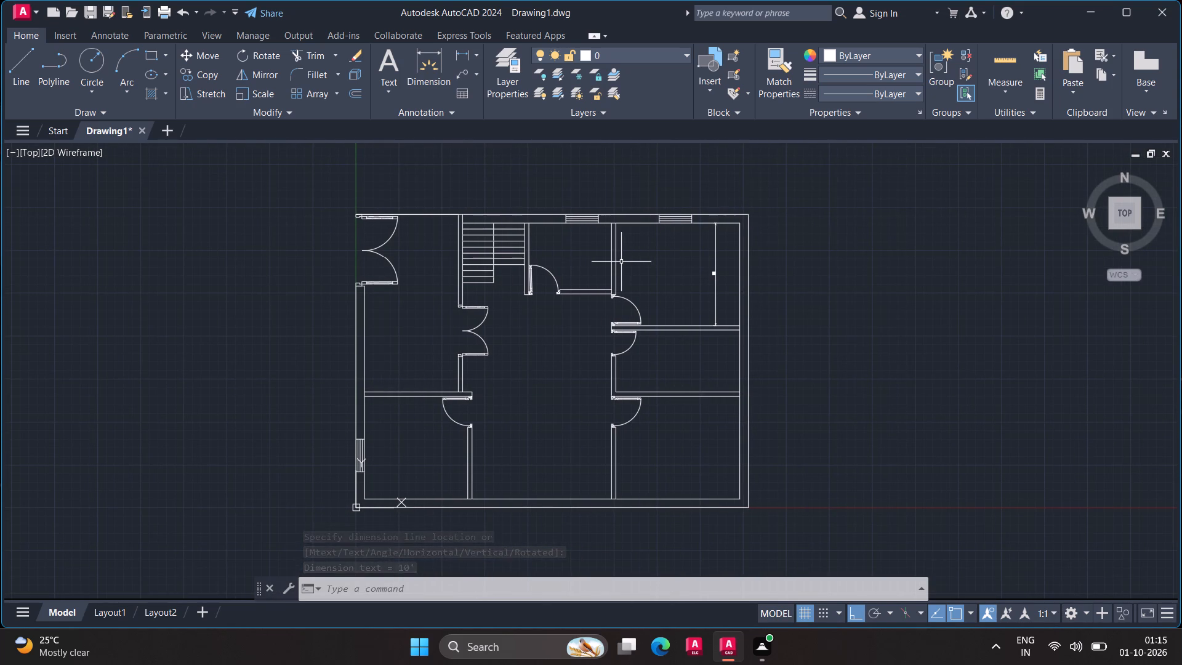
Place a horizontal linear dimension across the upper-right room, from its left partition to the outer wall's inner face.
click(616, 260)
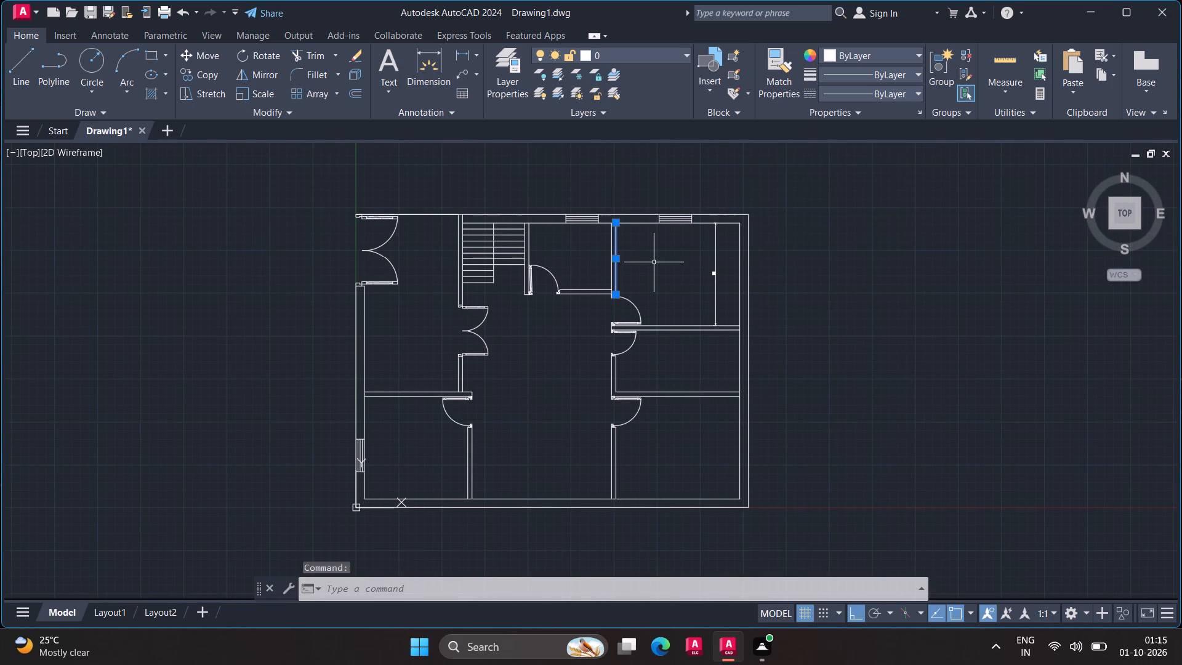
key(Escape)
key(space)
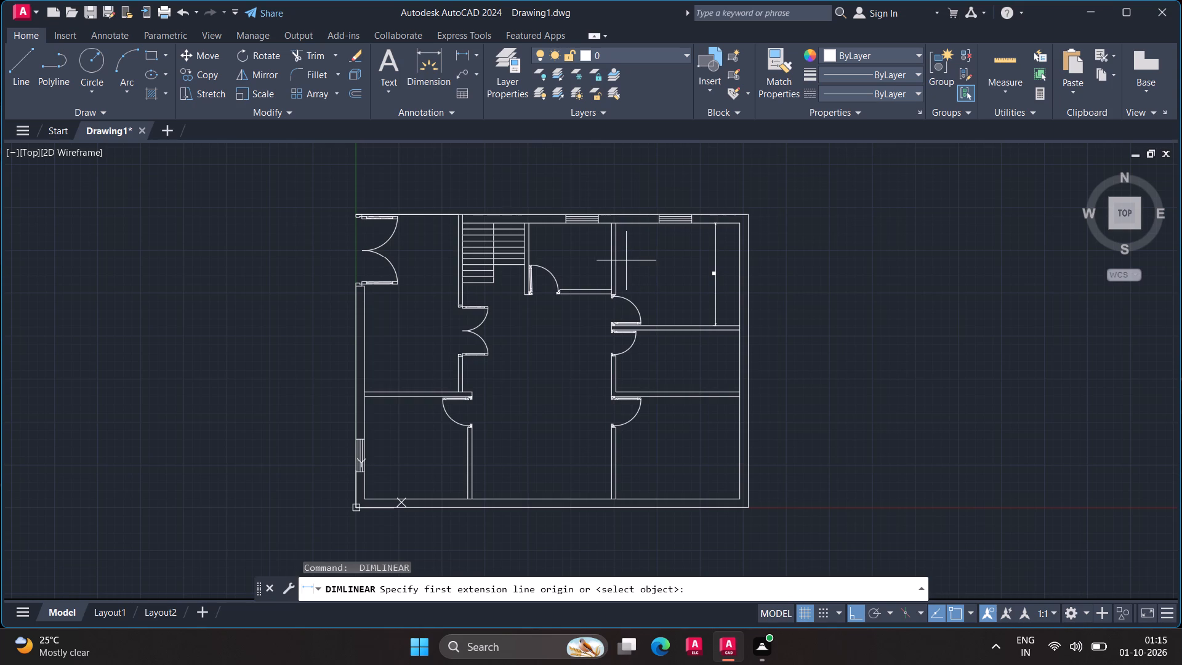
click(616, 256)
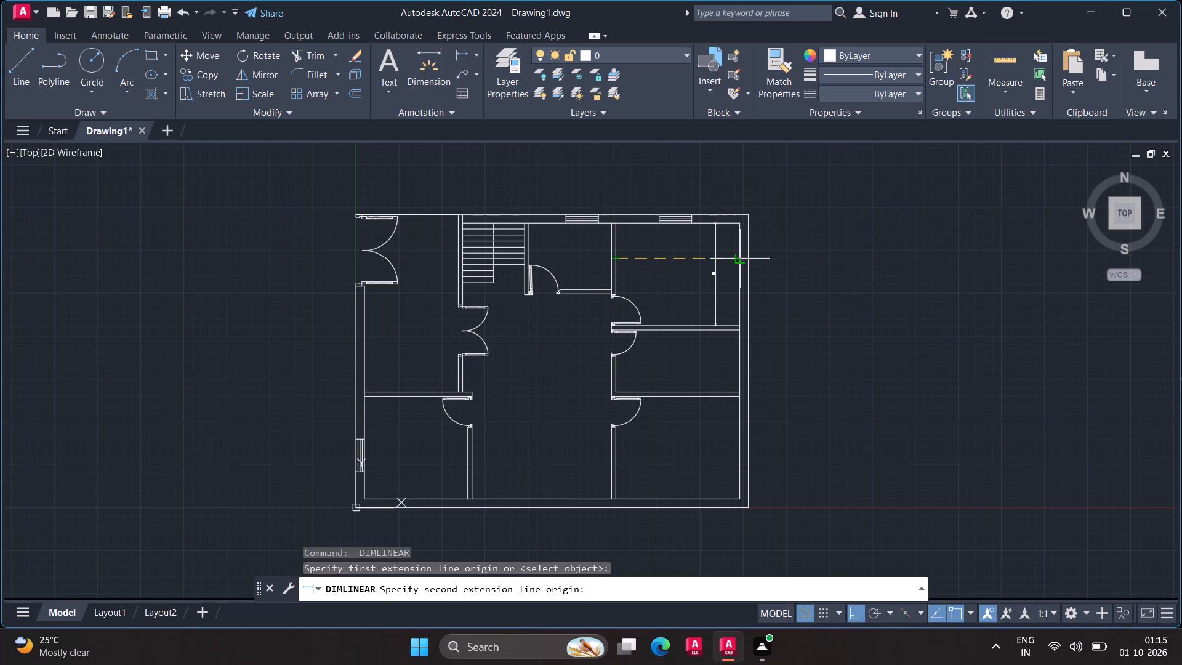
click(742, 260)
click(672, 261)
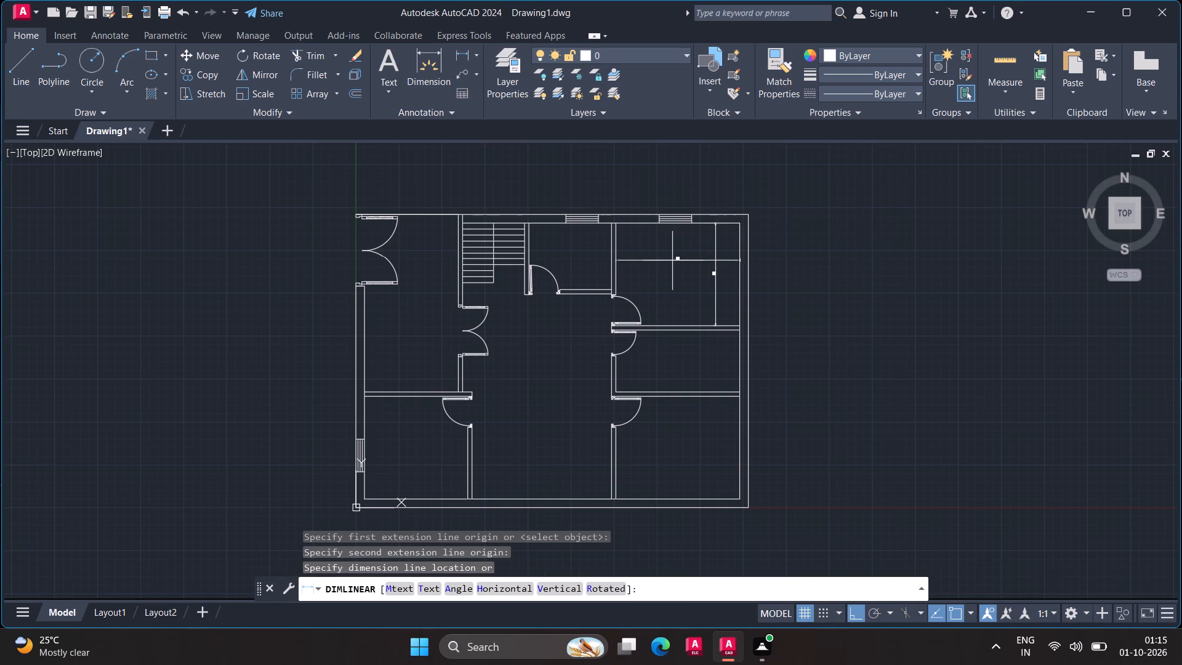
Add a vertical and a horizontal linear dimension between the inner wall faces of the middle room on the plan's right side.
key(space)
click(674, 330)
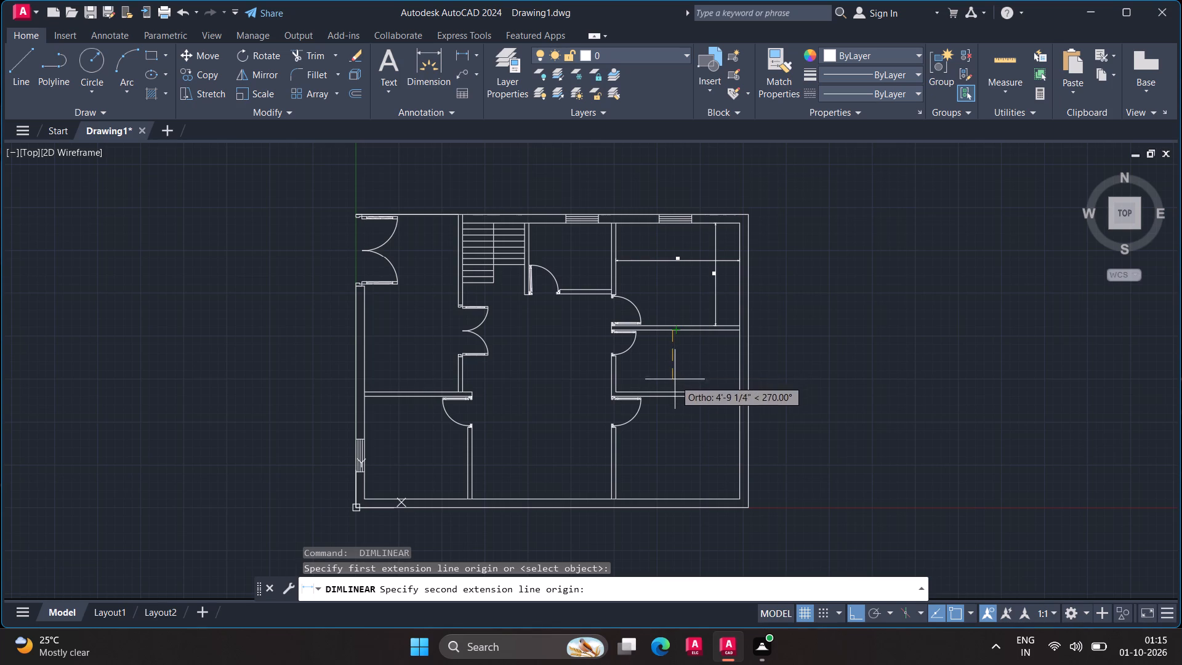
click(675, 391)
click(675, 379)
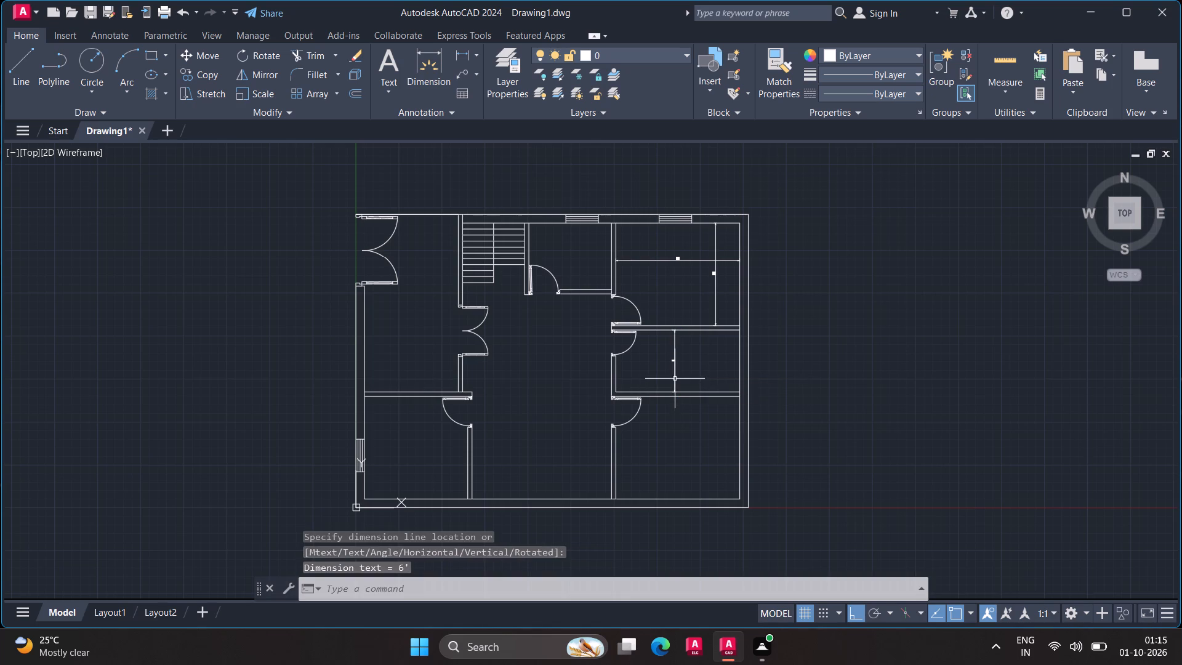
key(space)
click(740, 365)
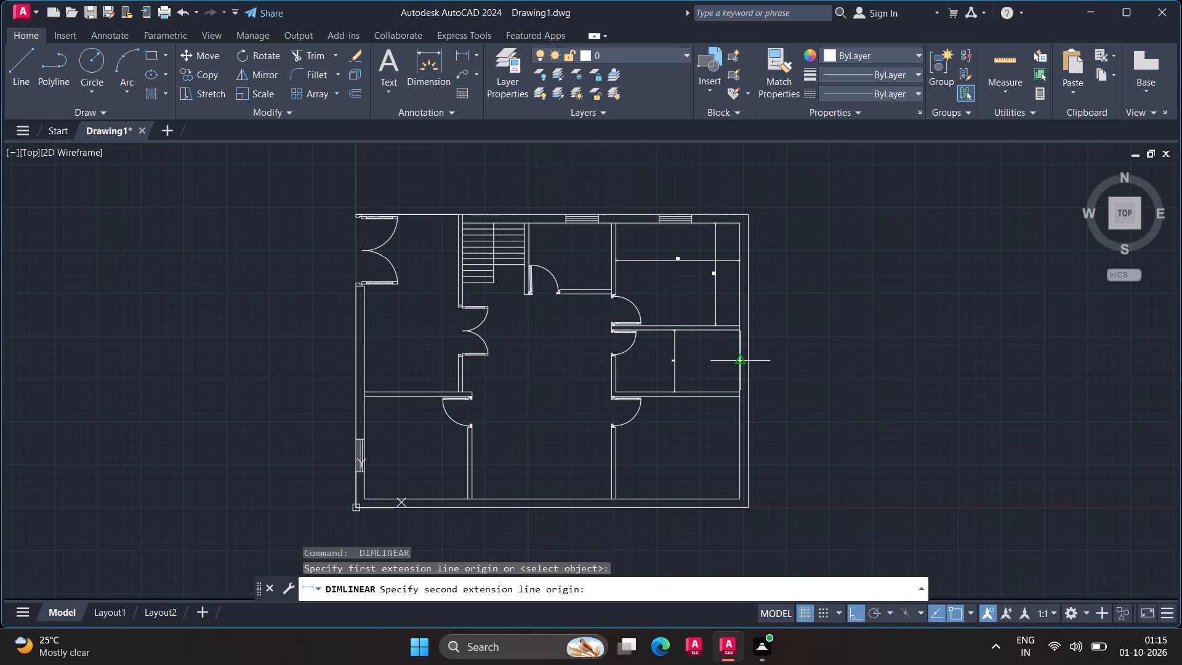
click(617, 375)
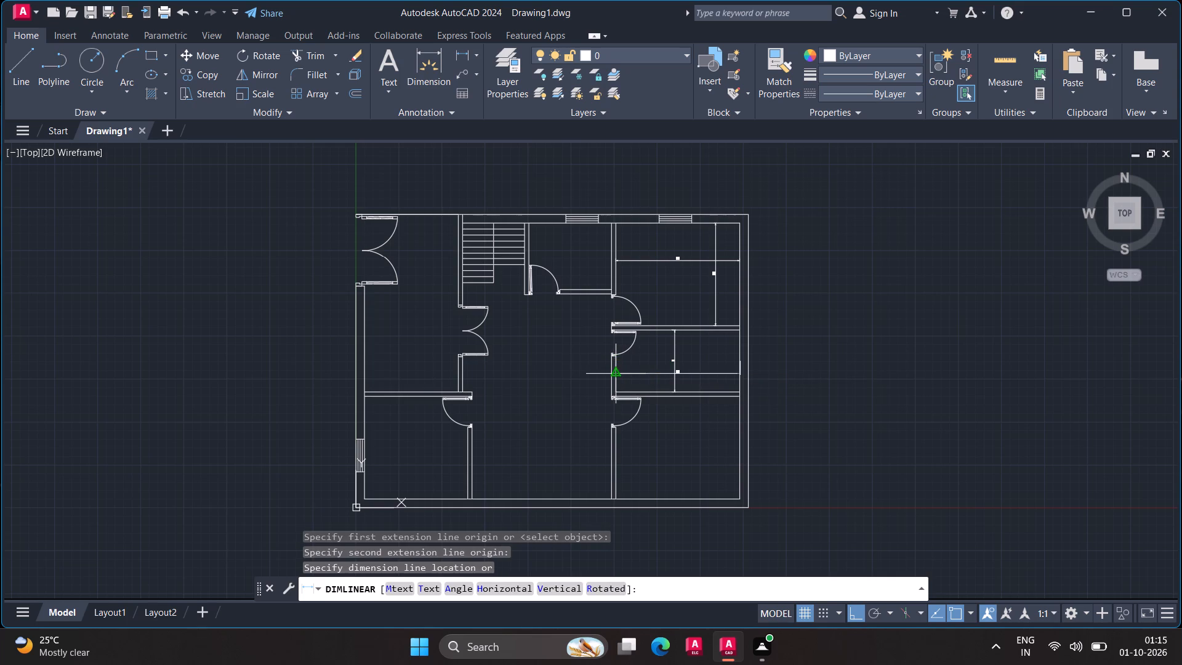
click(617, 382)
scroll(680, 381, up, 2)
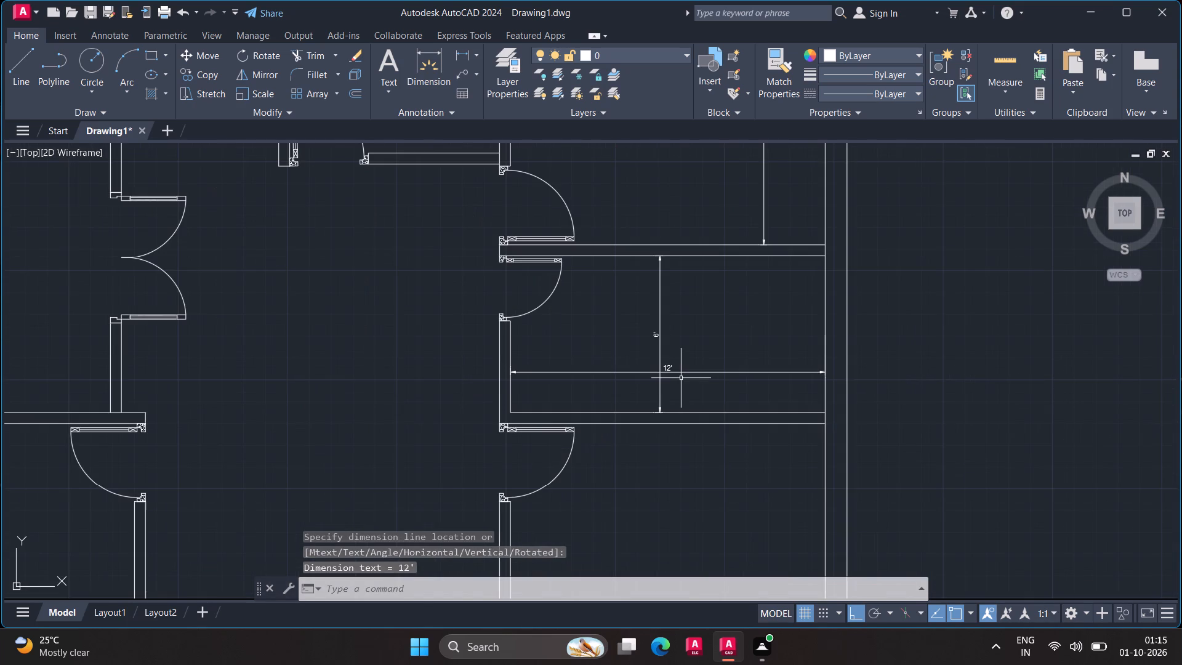
scroll(681, 379, down, 2)
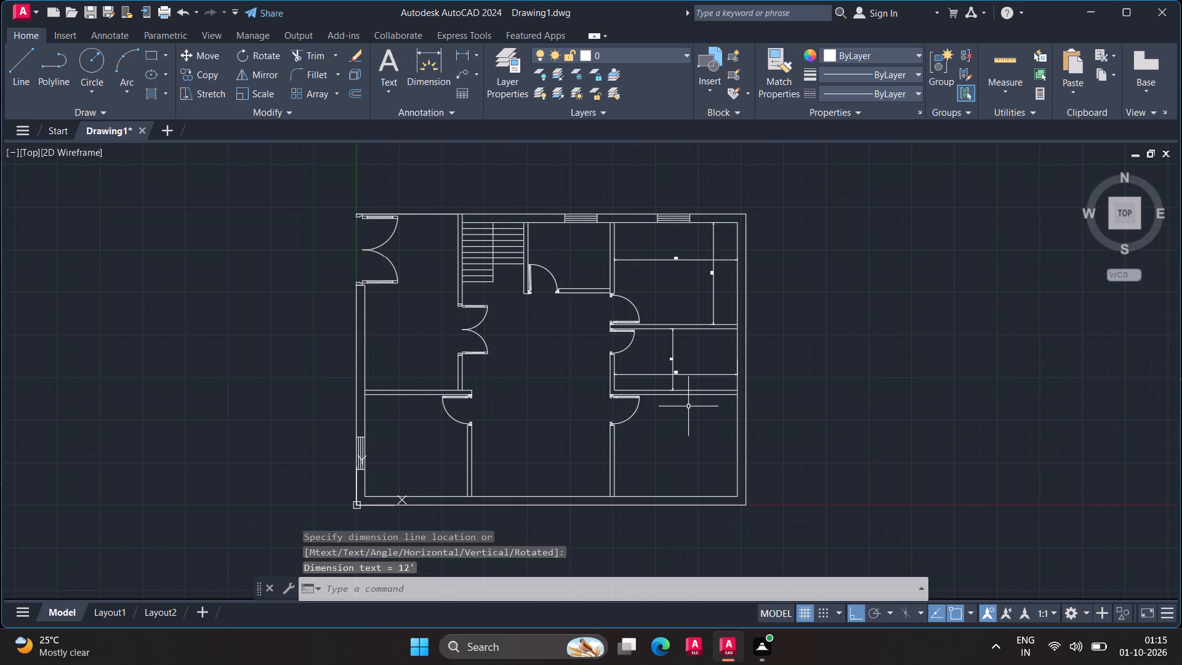
Add a vertical and a horizontal linear dimension between the inner wall faces of the lower-right room.
key(space)
click(688, 395)
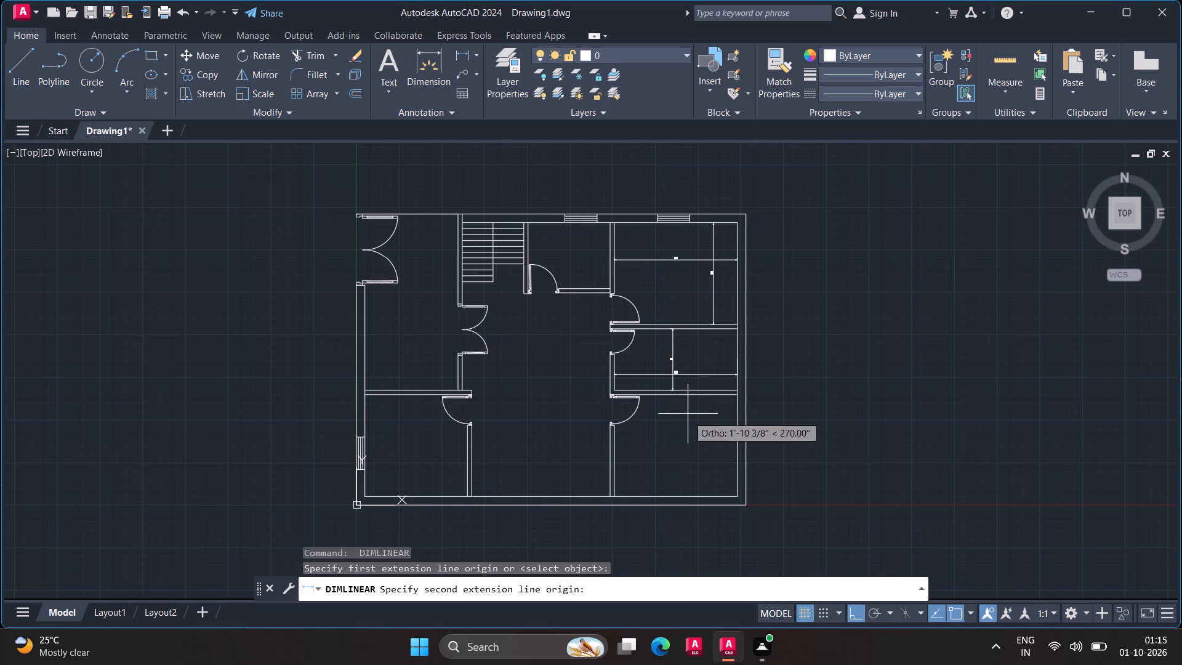
click(689, 498)
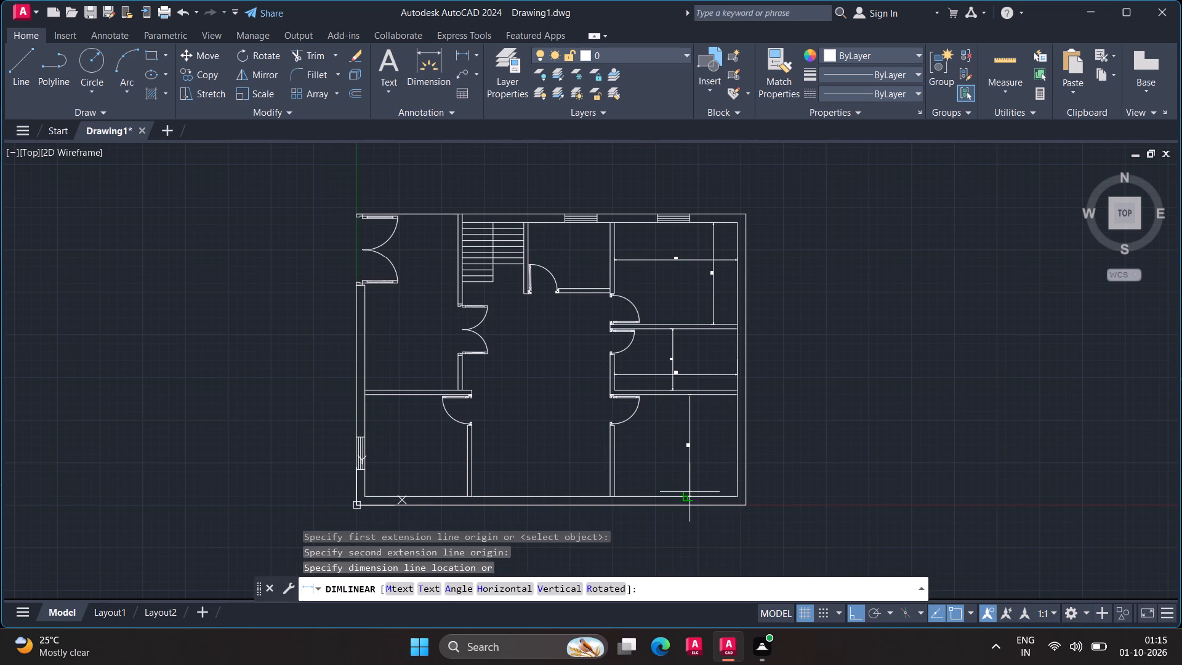
click(689, 493)
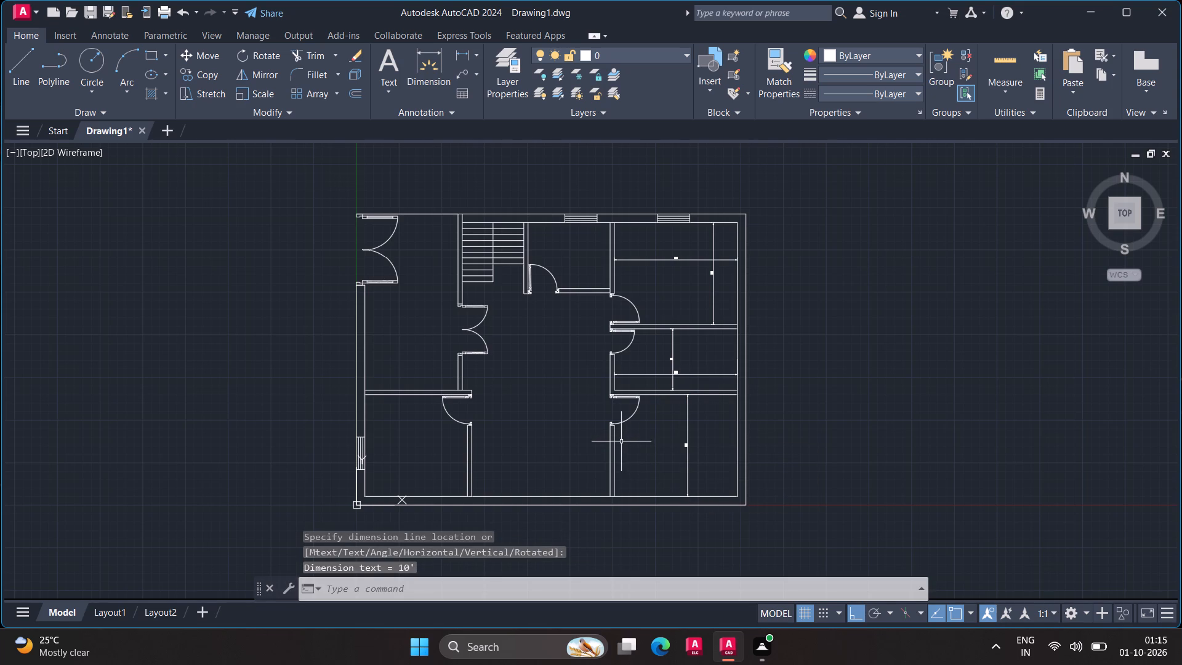
key(space)
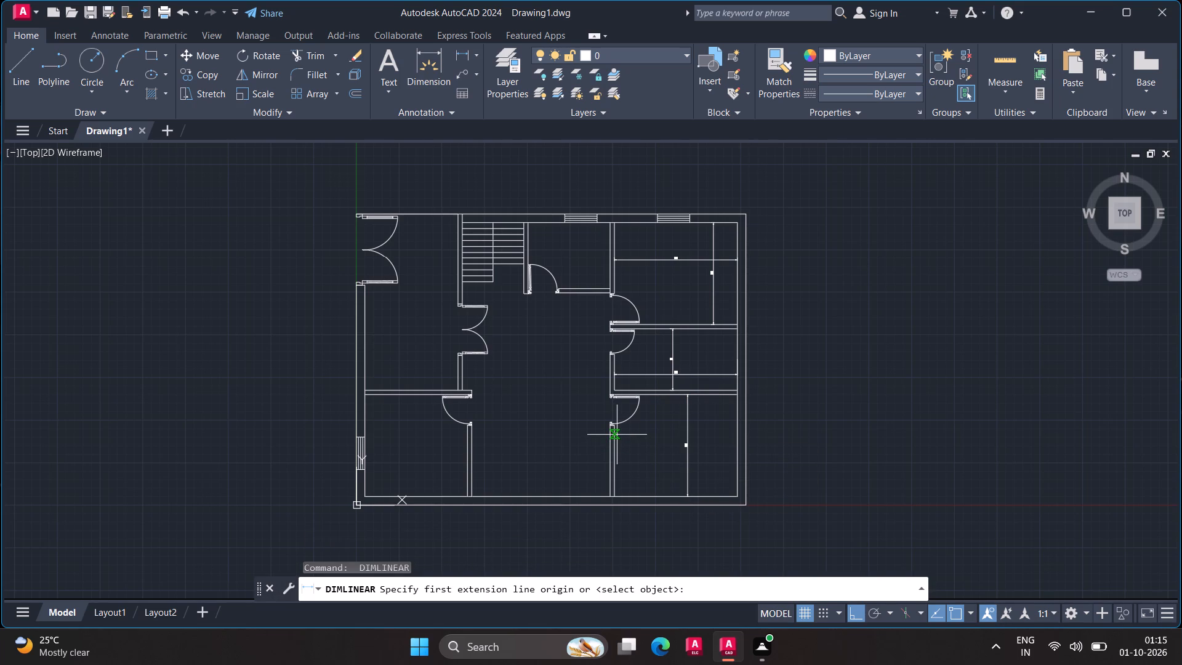
click(615, 435)
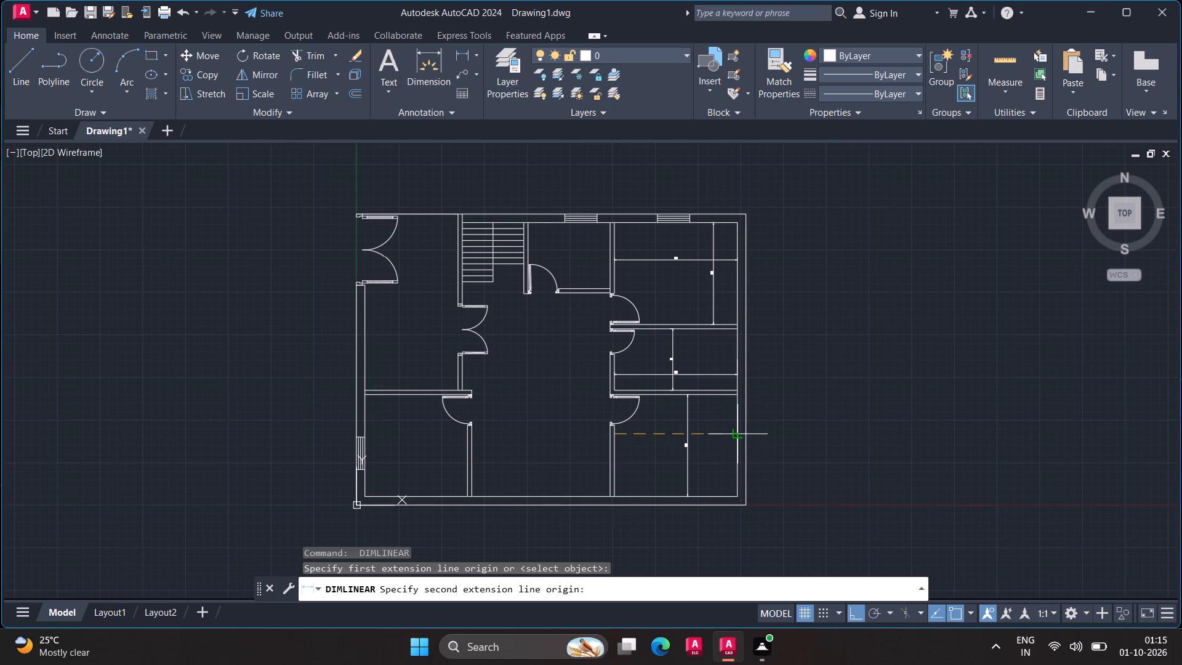
click(737, 475)
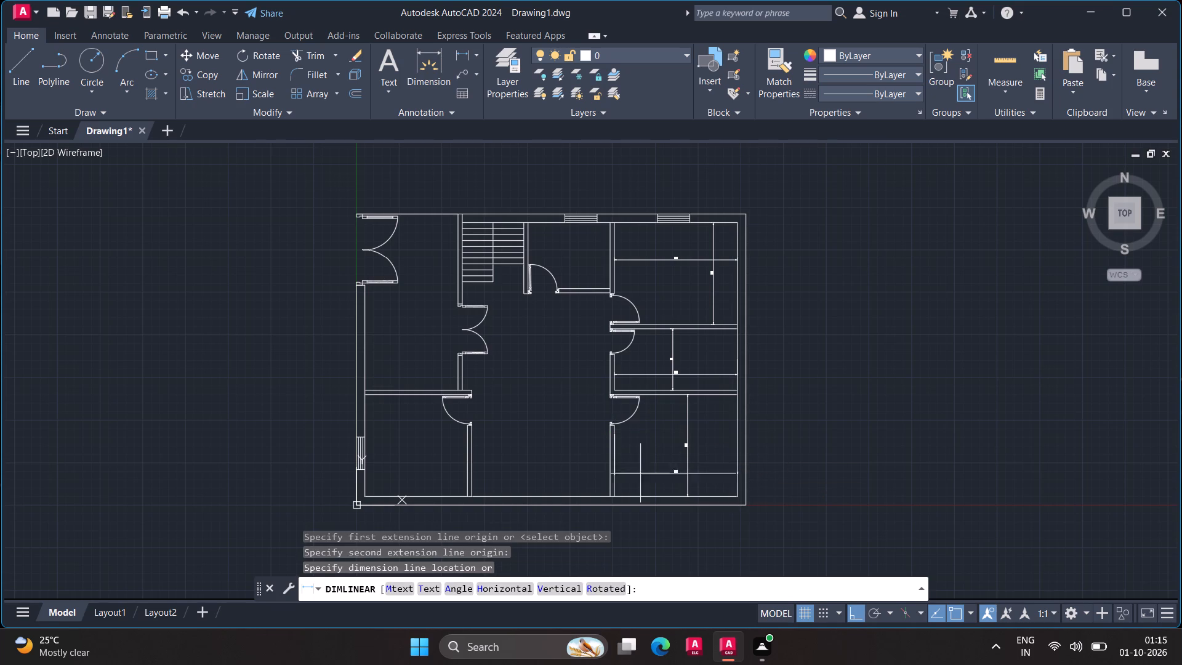
click(629, 472)
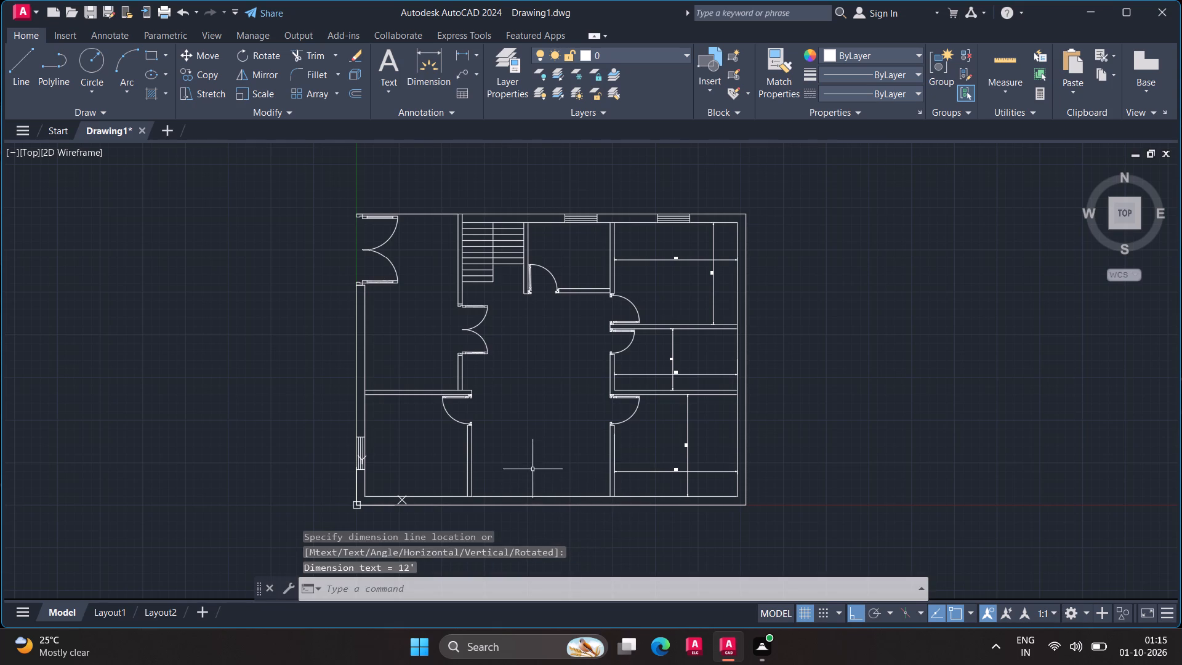
Place a horizontal linear dimension across the lower end of the central hall, between its two side partitions.
key(space)
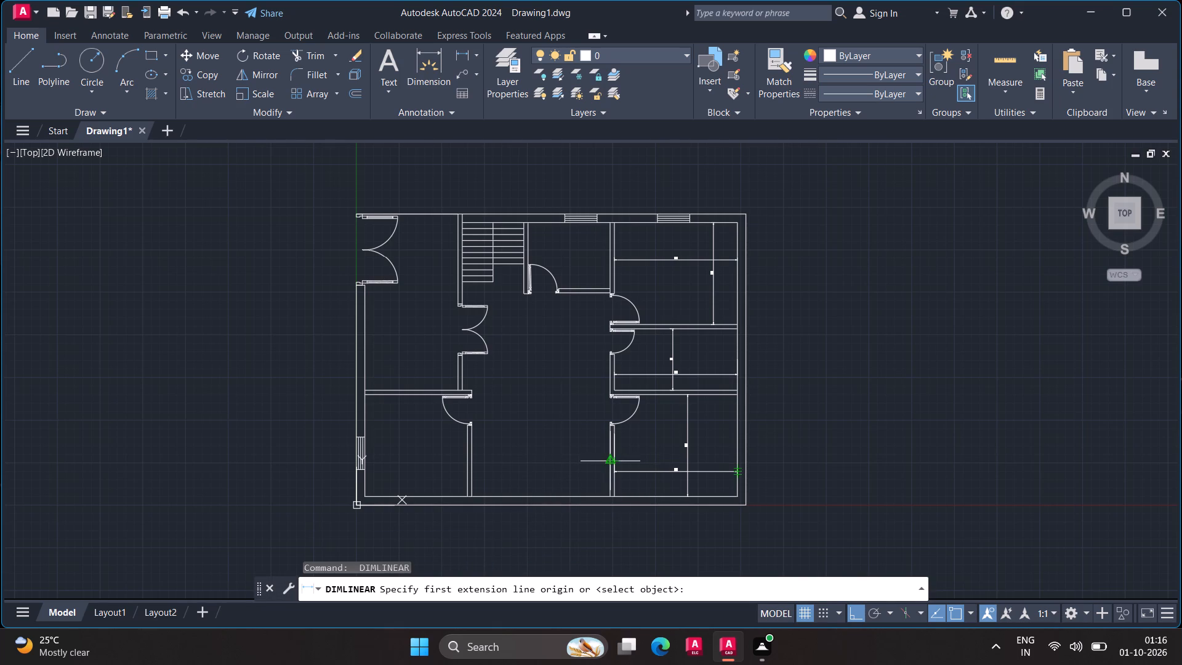
click(609, 464)
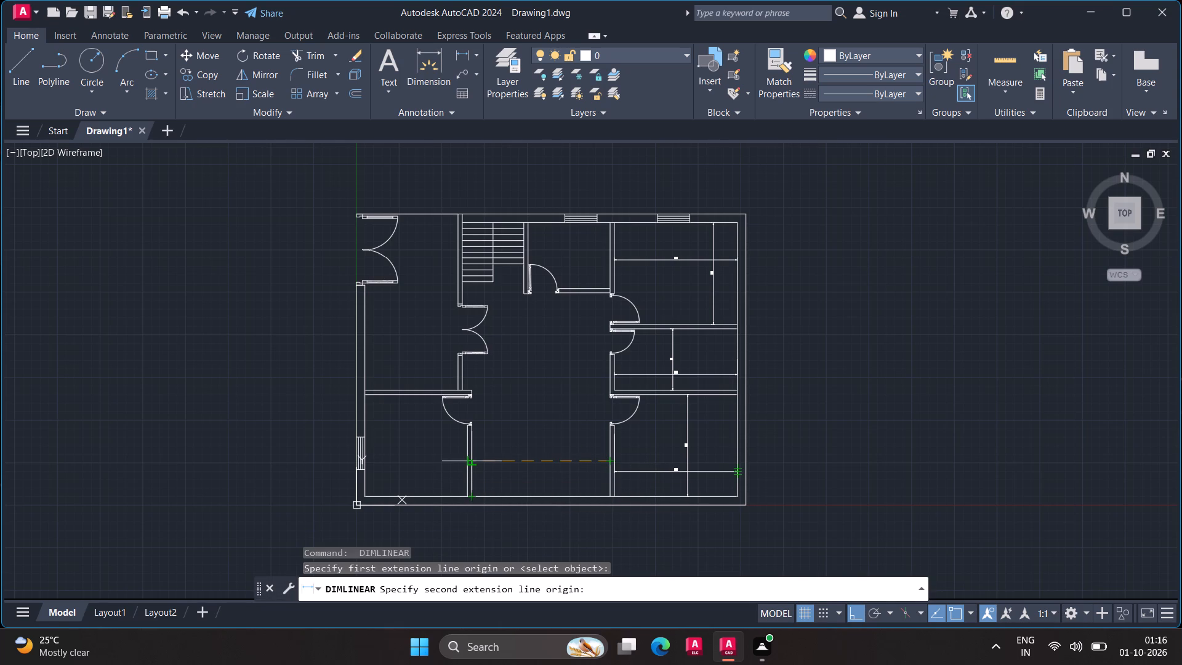
click(471, 461)
click(476, 470)
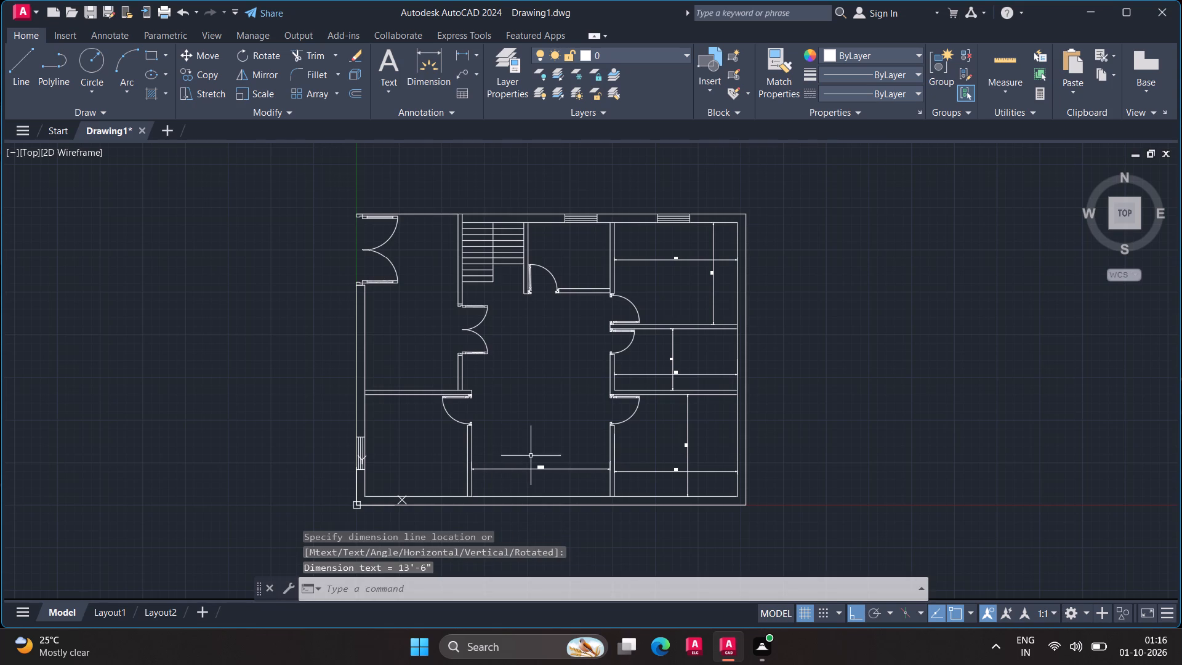
scroll(572, 473, up, 2)
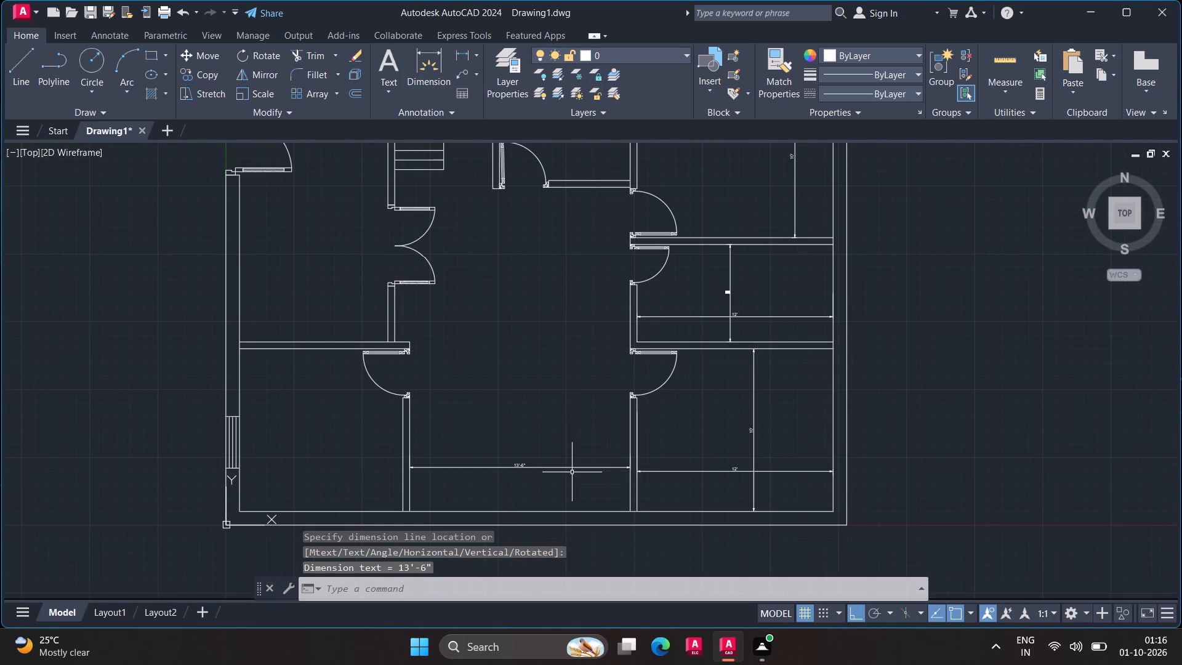
Add a horizontal and a vertical linear dimension between the inner wall faces of the lower-left room.
scroll(572, 473, down, 1)
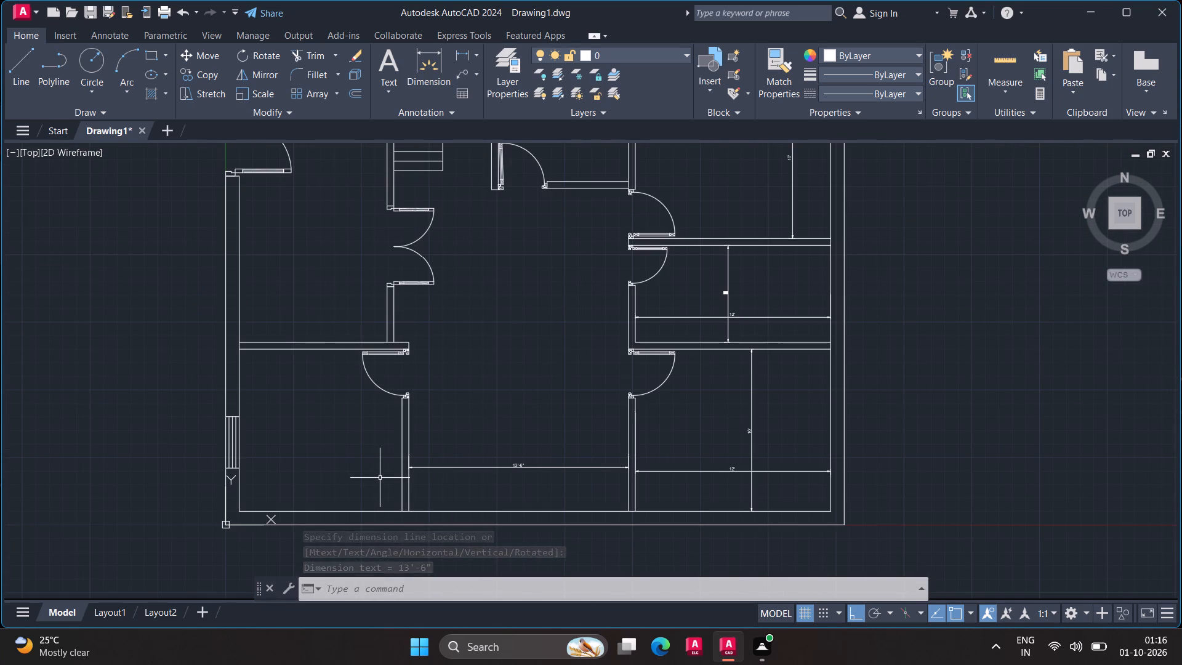
key(space)
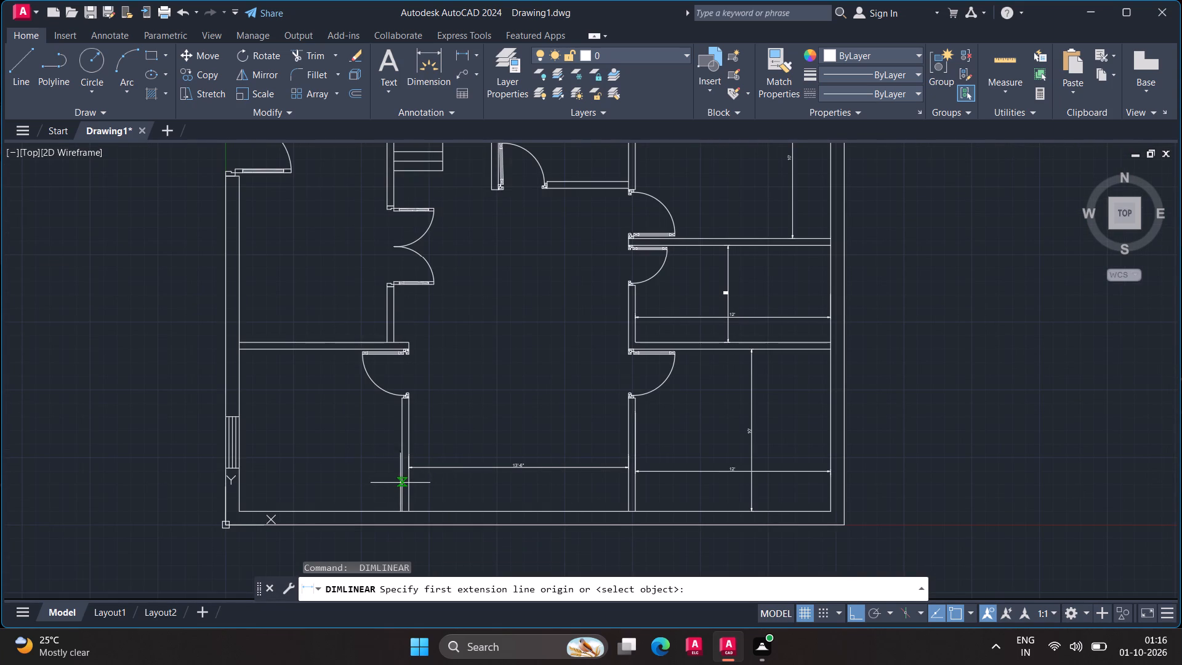
click(403, 484)
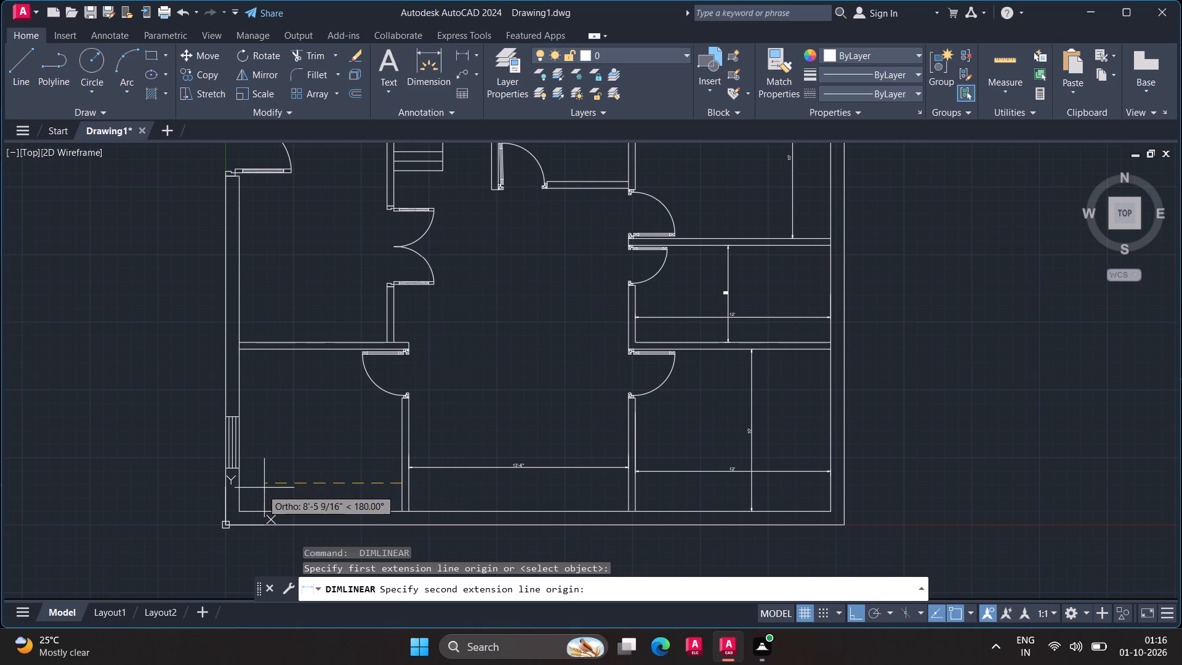
click(235, 485)
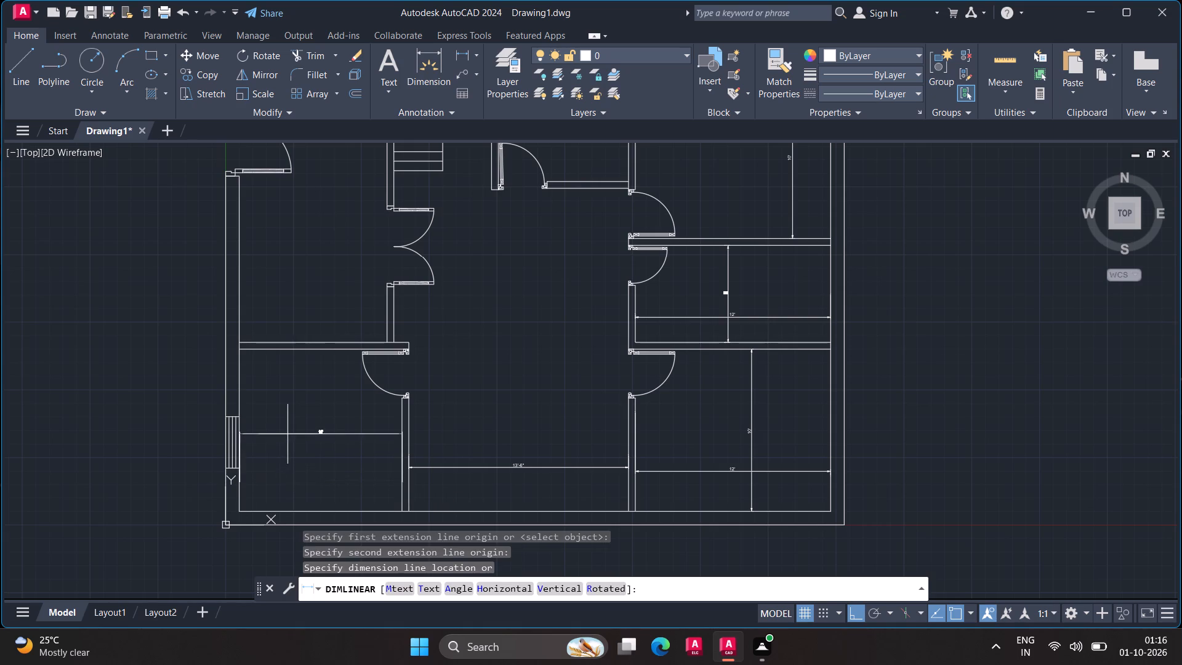
click(283, 491)
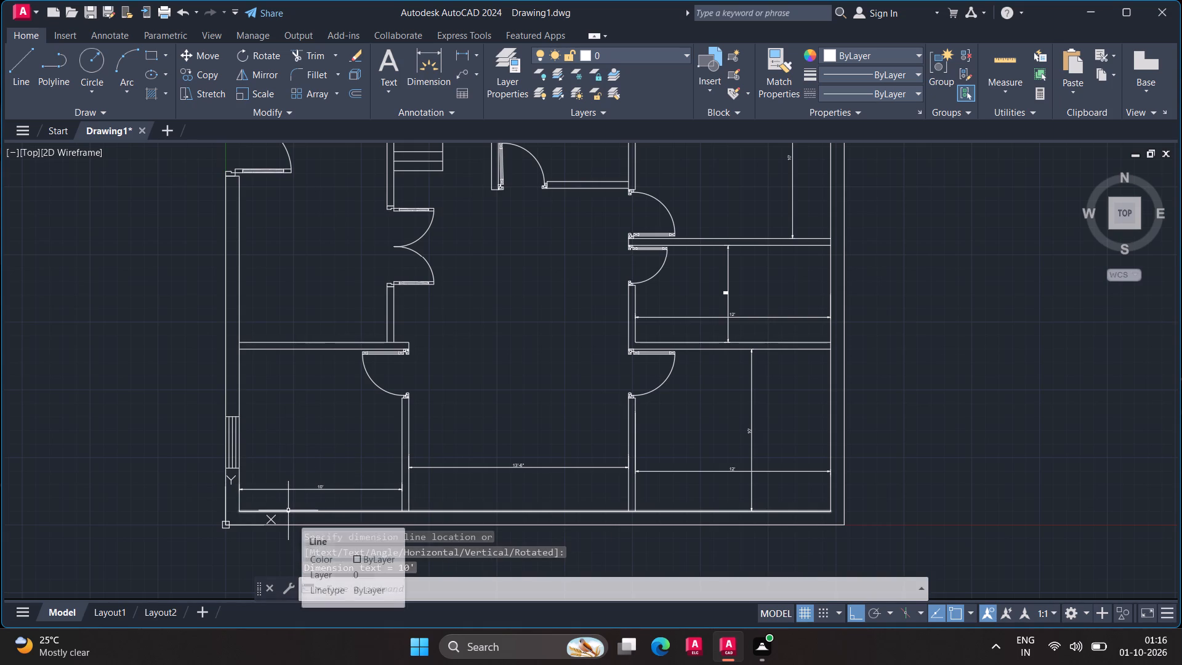
key(space)
click(288, 512)
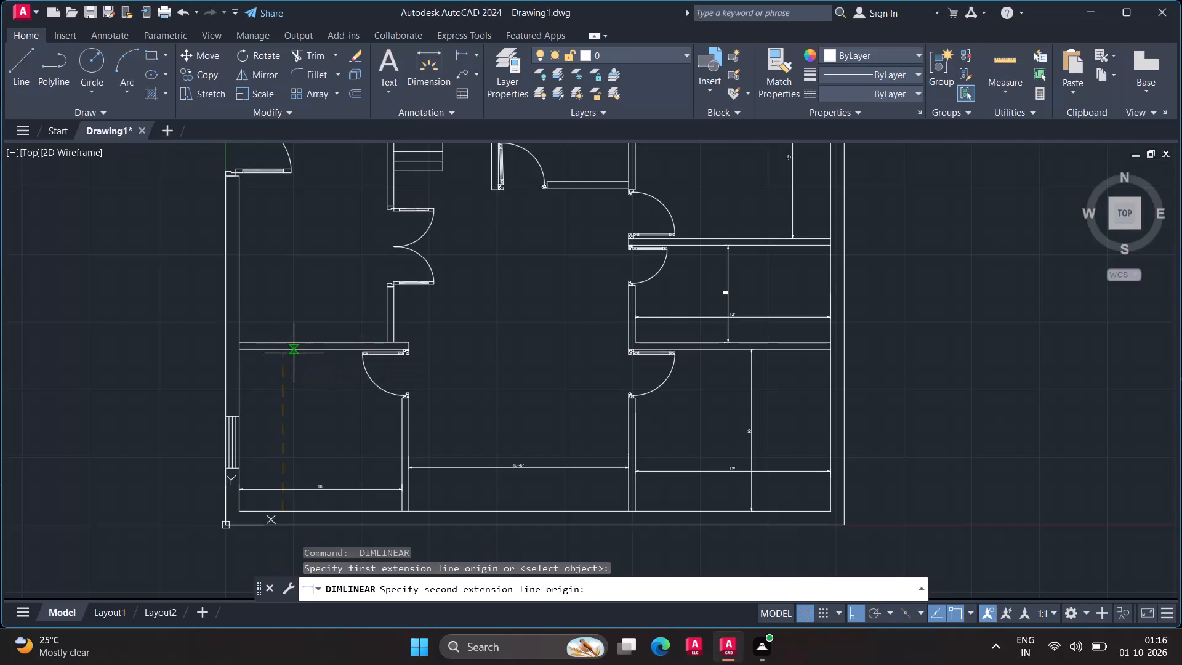
click(291, 351)
click(292, 384)
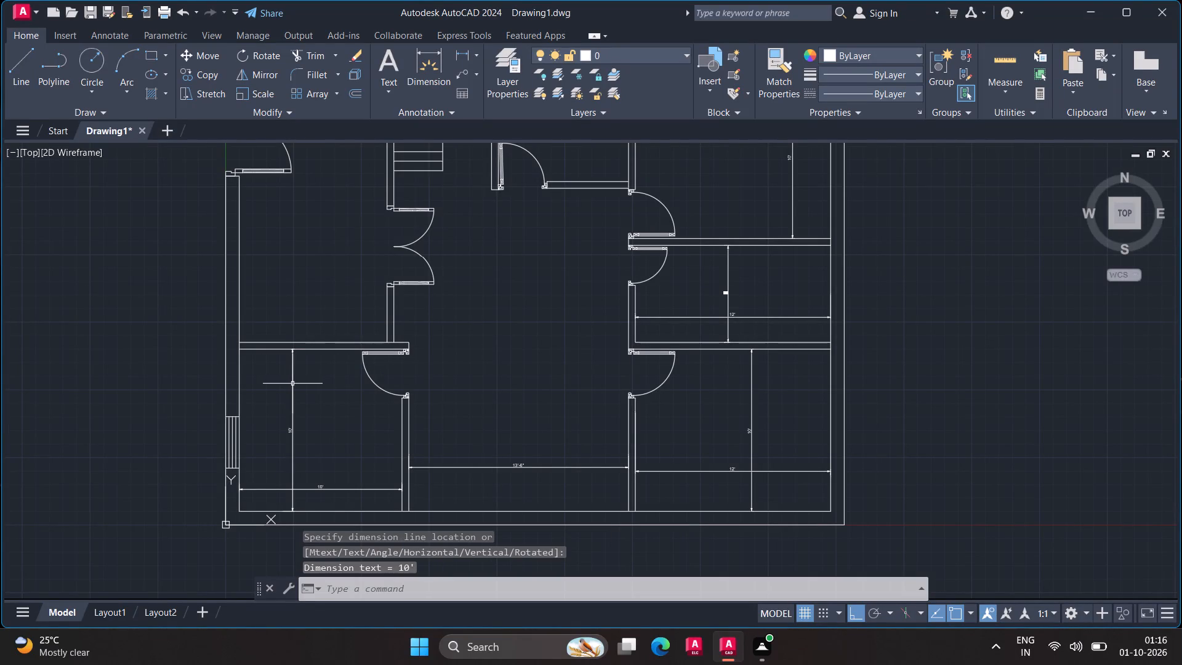
Place a vertical linear dimension in the upper-left room, from its lower partition to the building's top wall line.
middle_drag(350, 286, 334, 402)
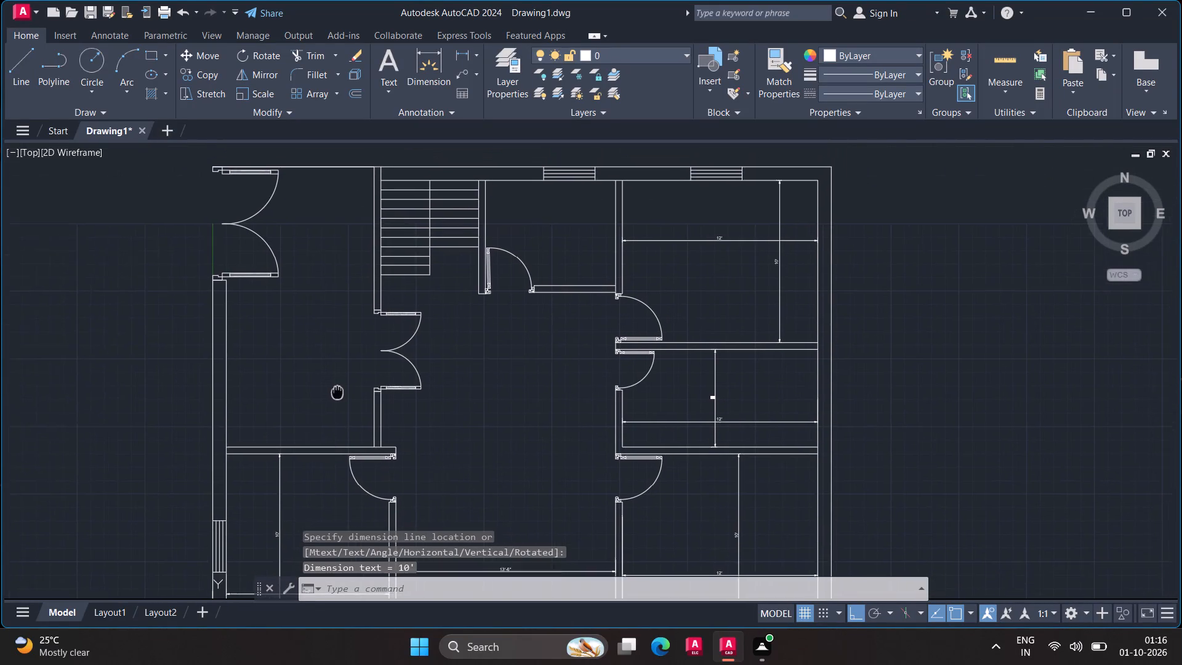
middle_drag(334, 402, 332, 405)
scroll(332, 405, down, 1)
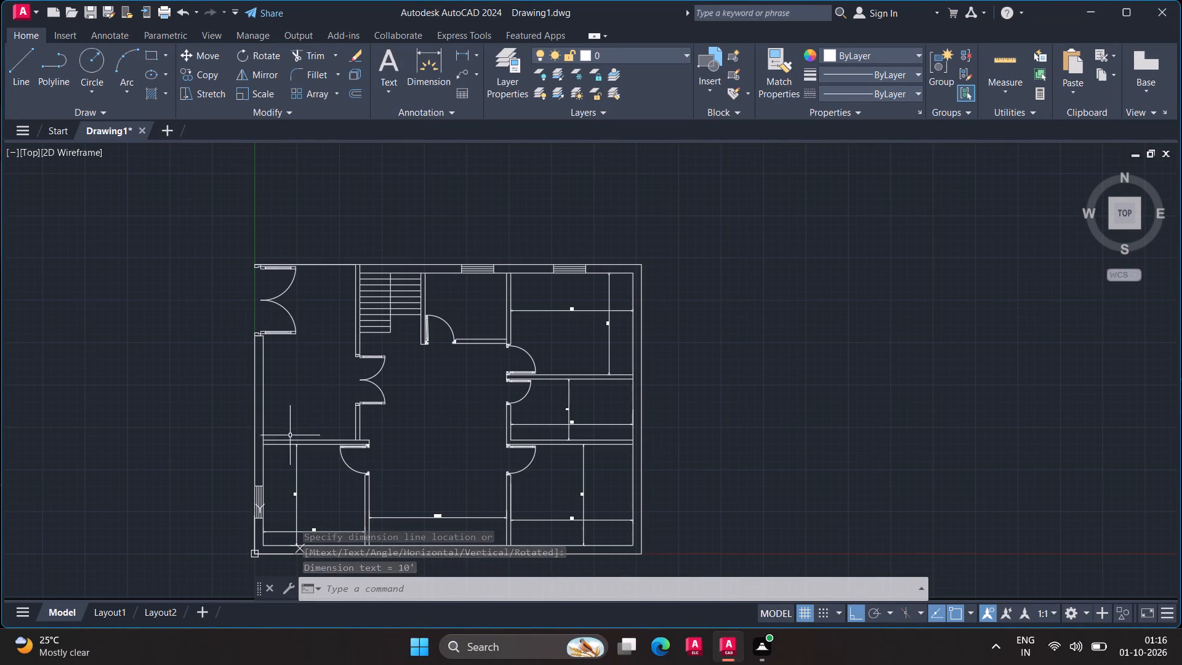
key(space)
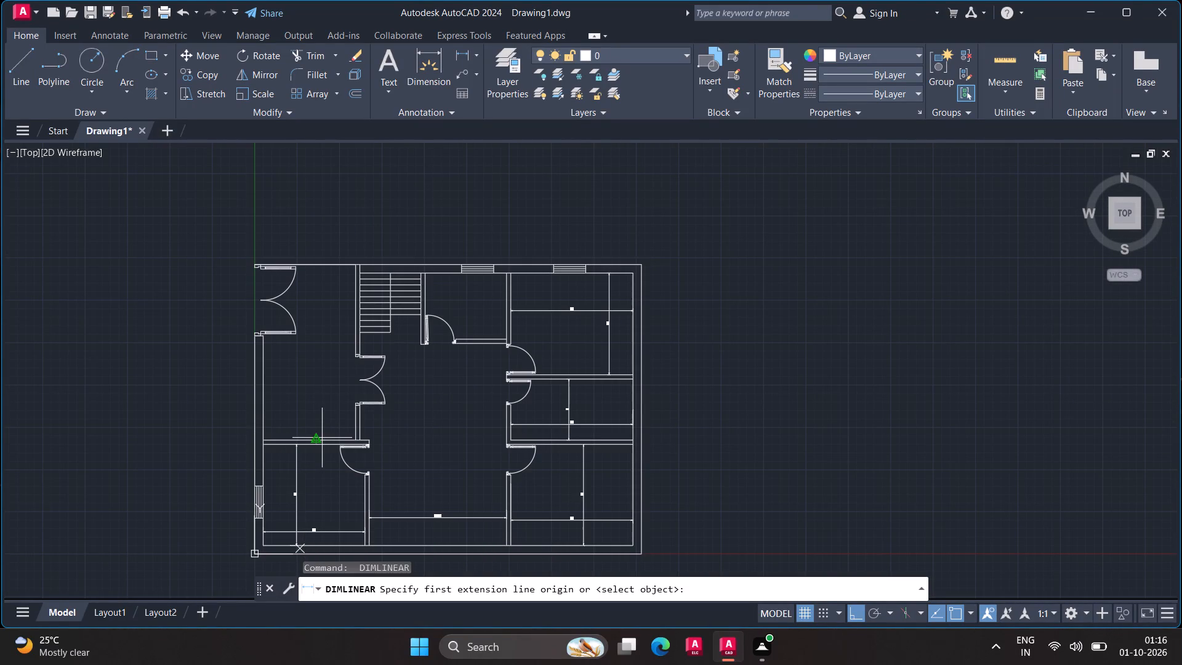
click(314, 441)
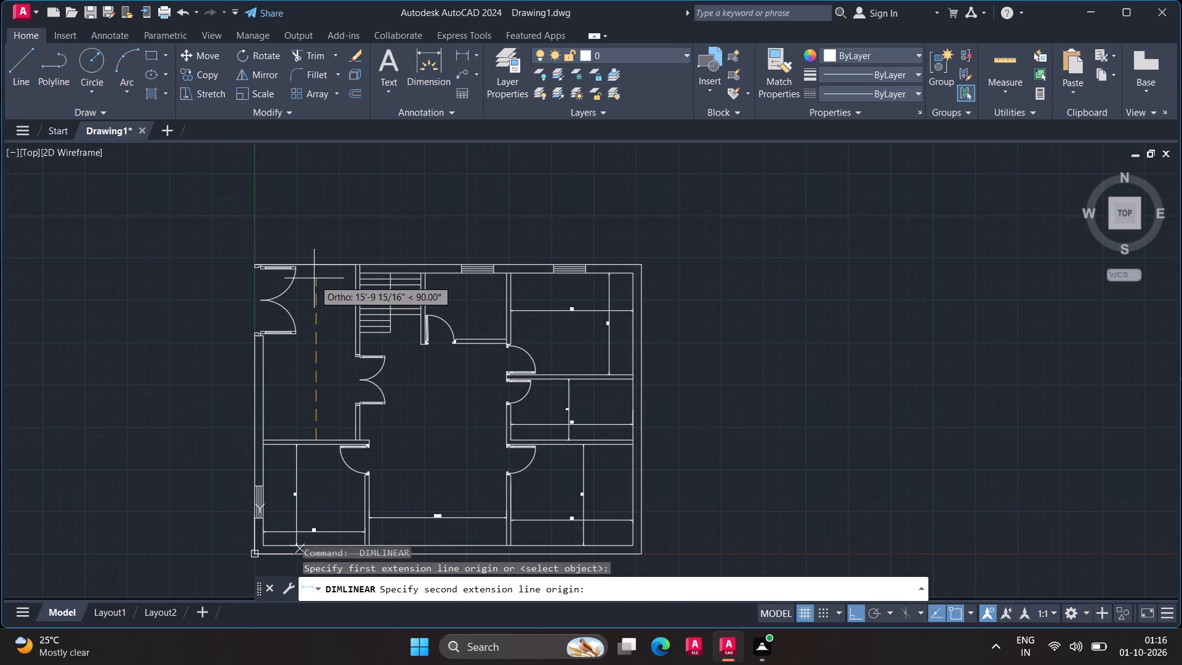
click(316, 264)
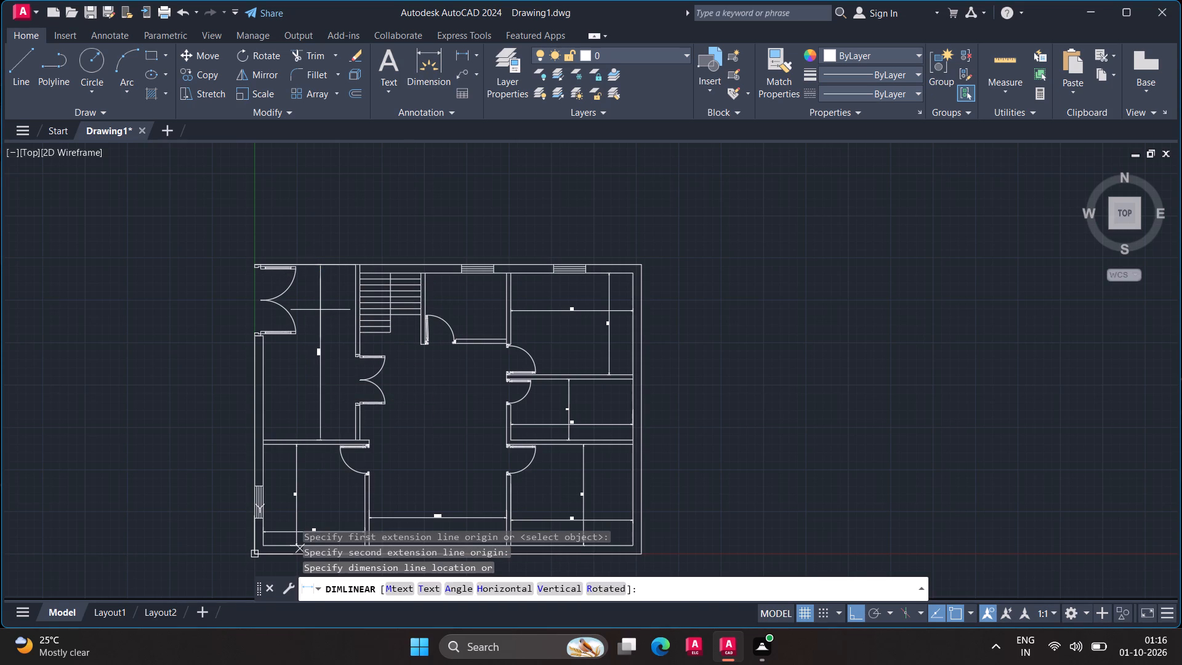
click(320, 311)
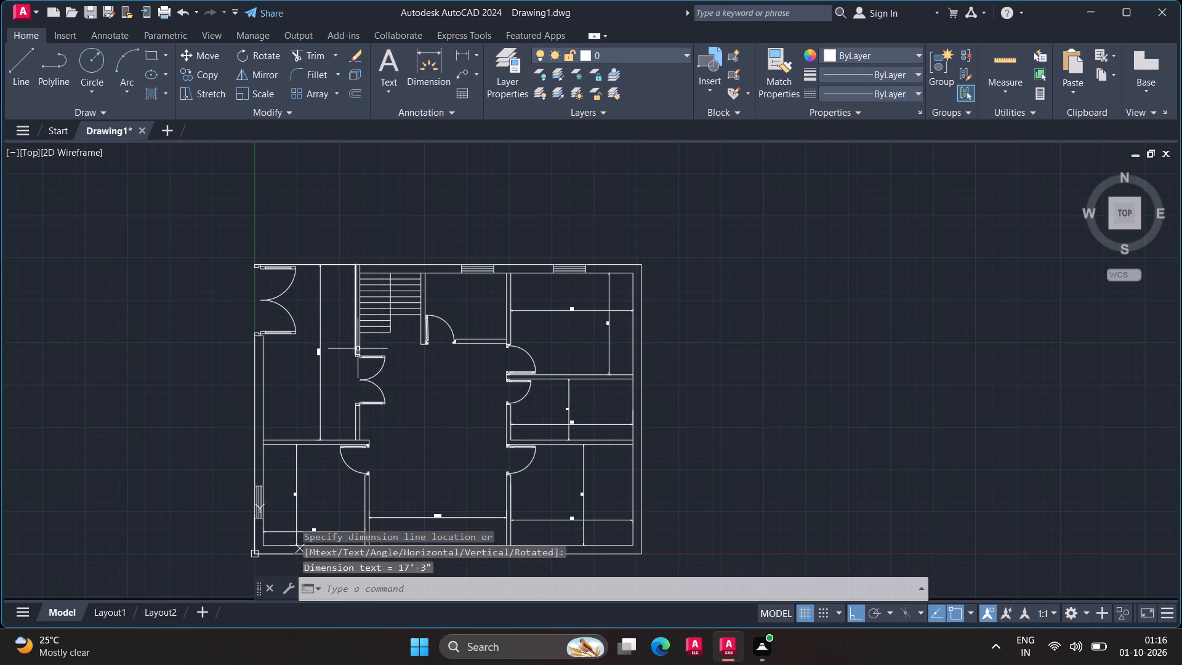
Place a horizontal linear dimension across the staircase bay, just below the stairs and between its two side walls.
click(360, 348)
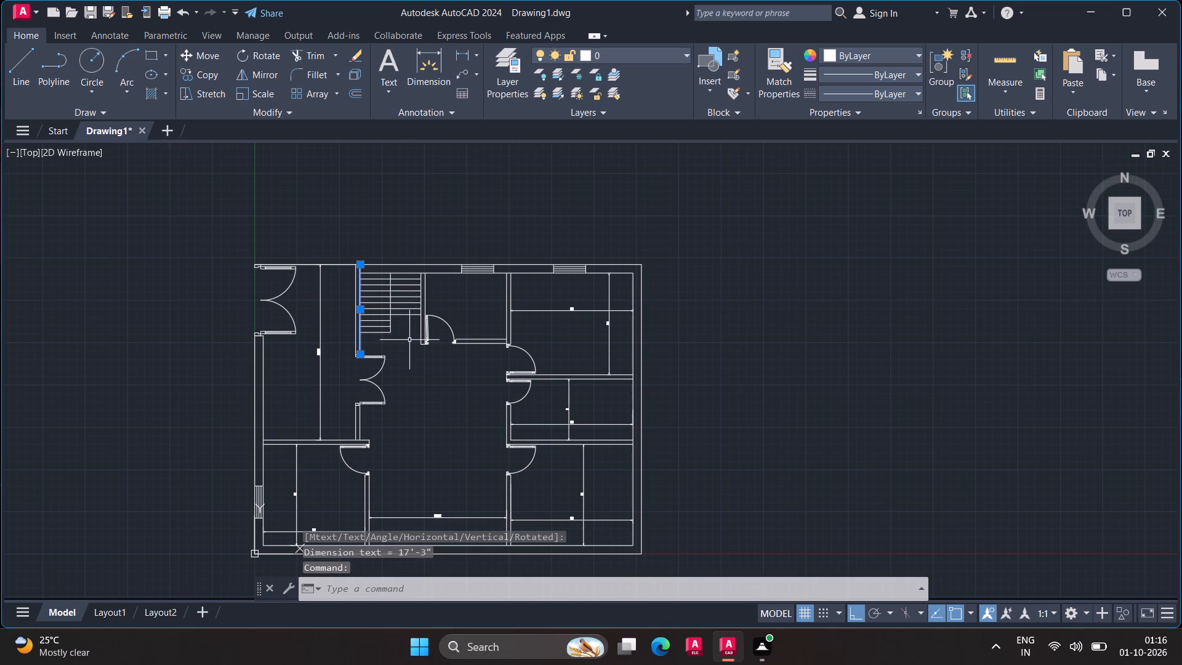
key(space)
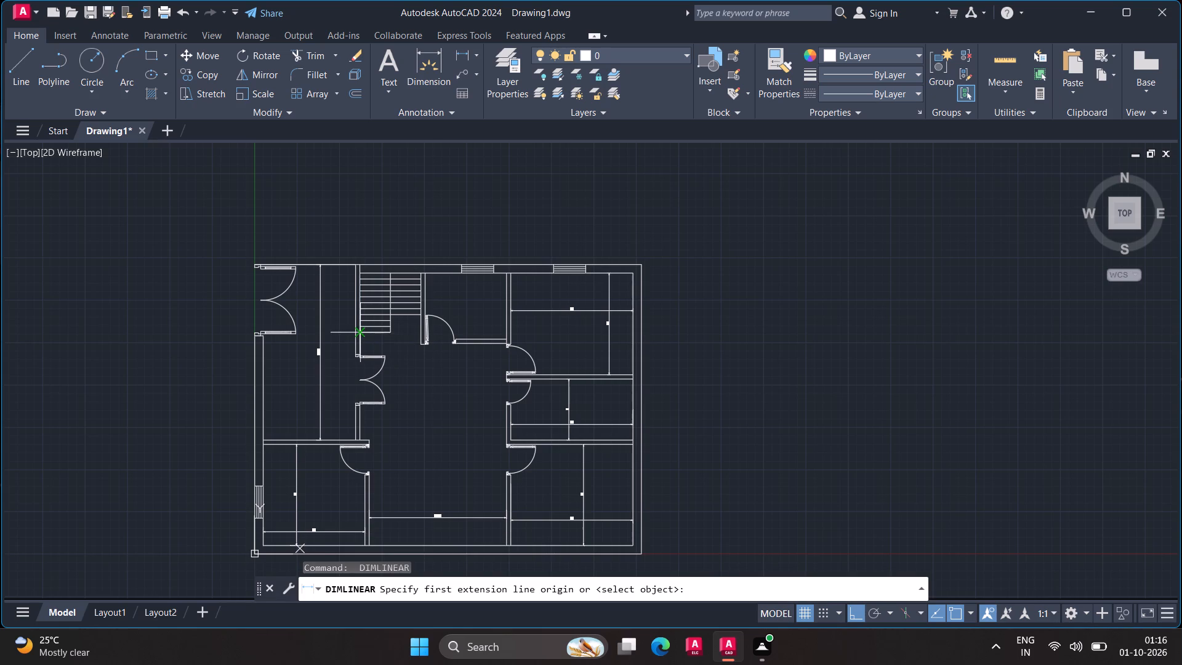
click(360, 342)
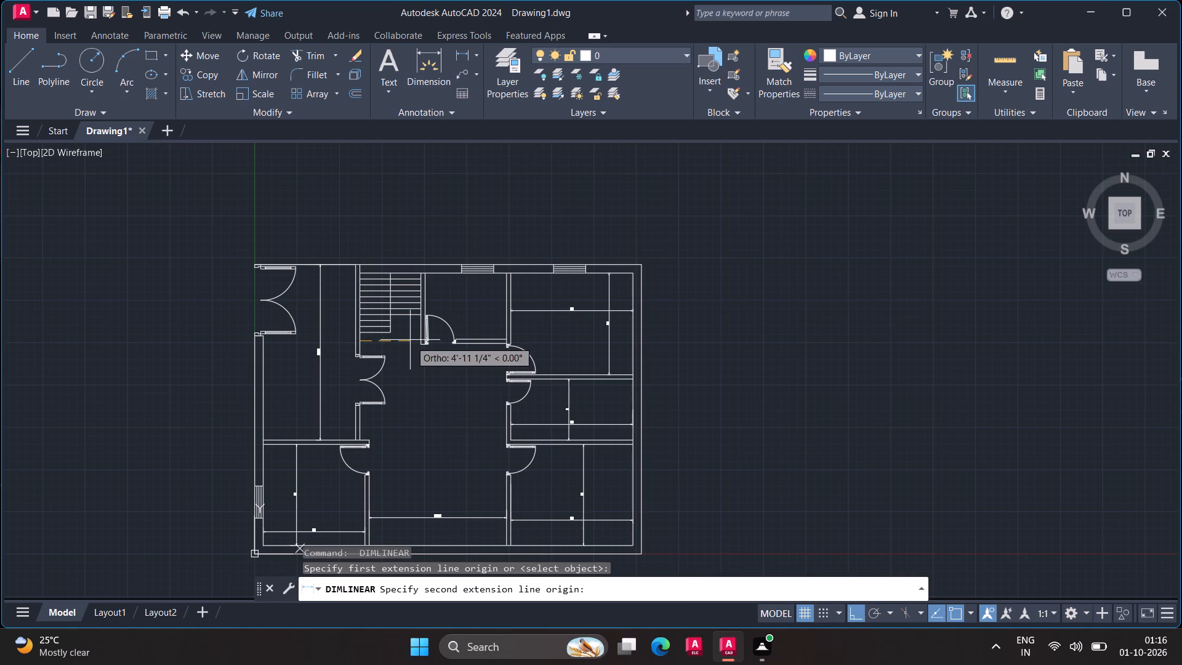
click(419, 341)
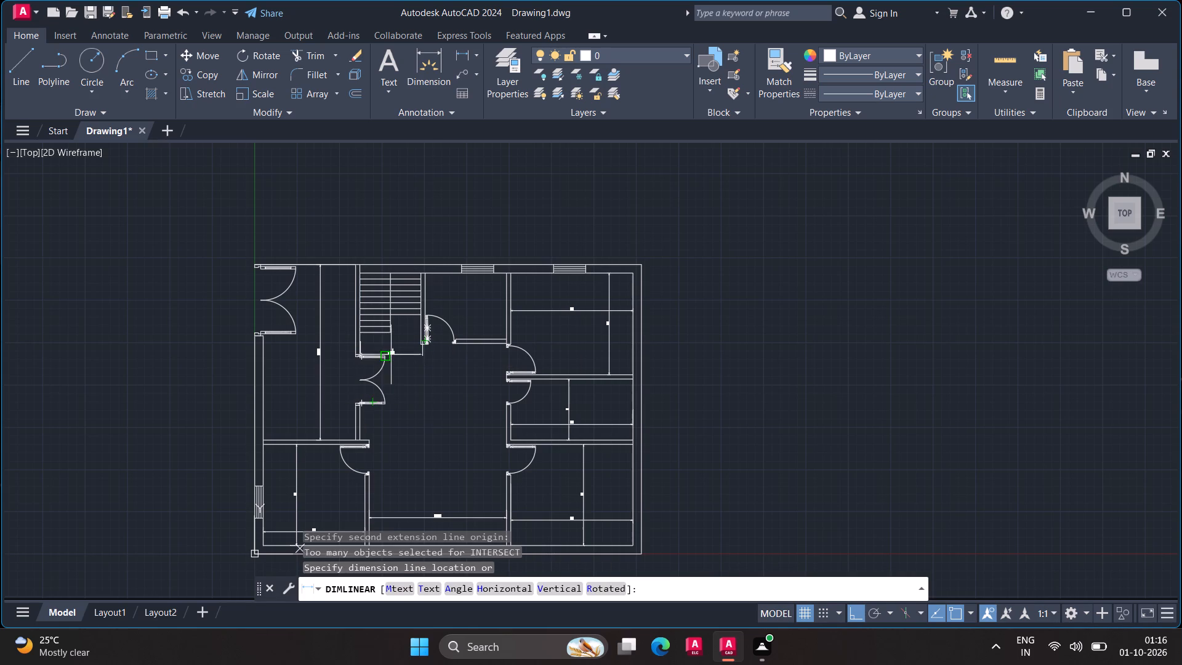
click(393, 346)
Place a horizontal linear dimension across the small room beside the staircase, between its two side partitions.
scroll(414, 360, up, 1)
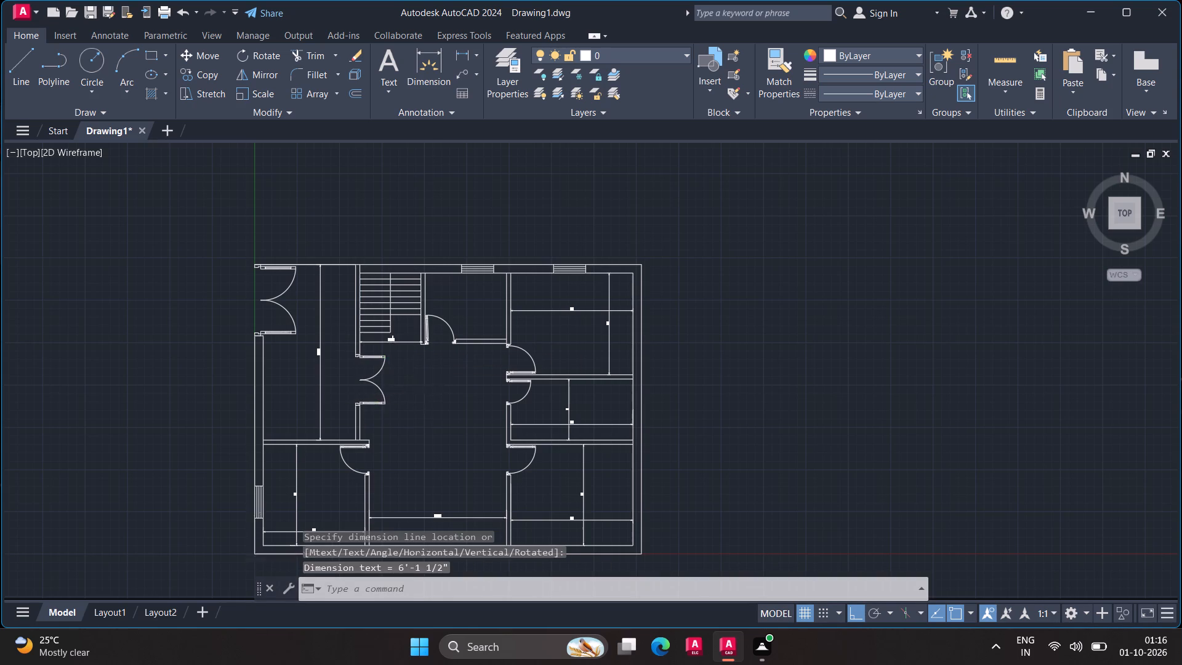
scroll(414, 360, up, 2)
scroll(414, 360, down, 2)
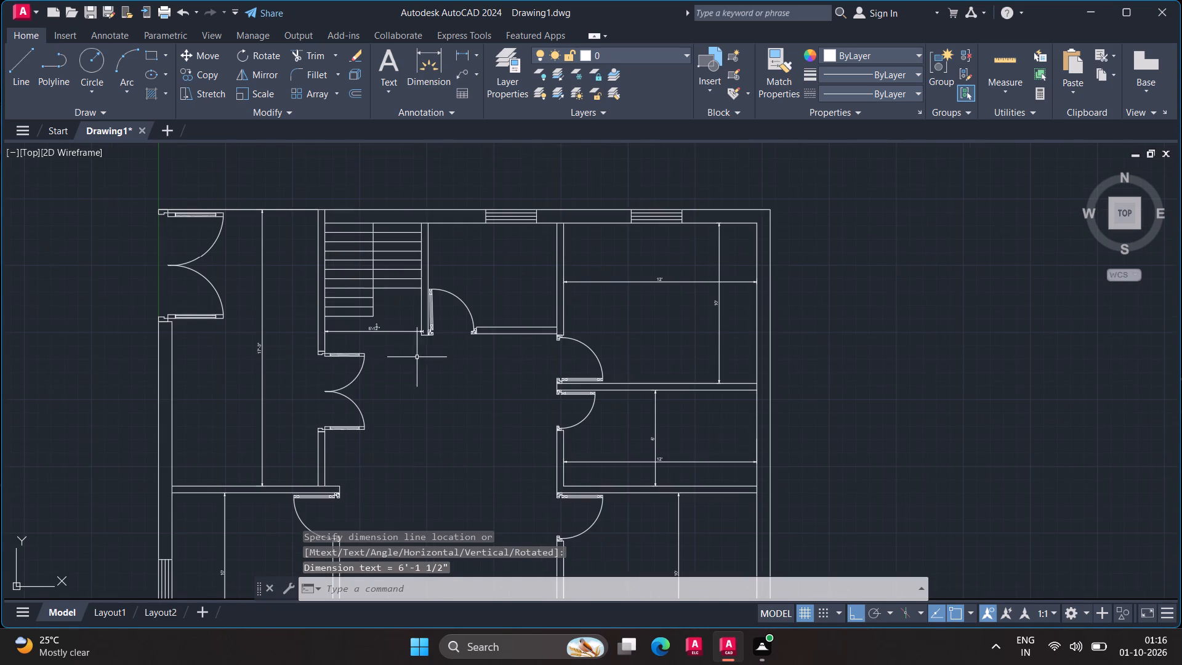
key(space)
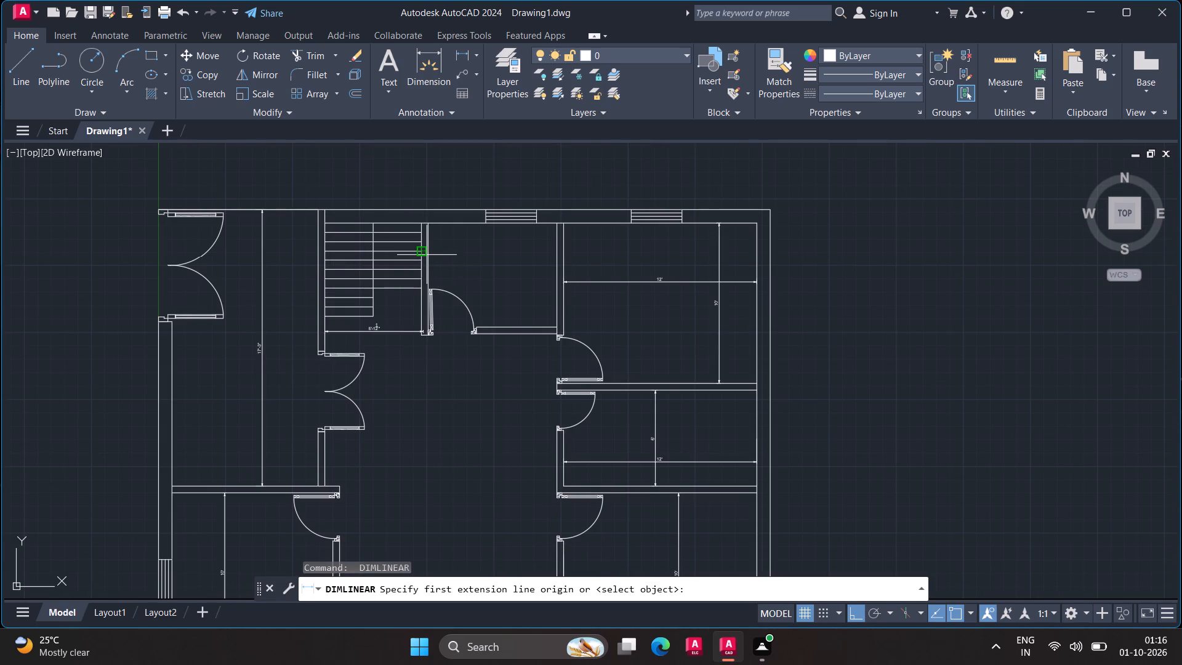
click(427, 255)
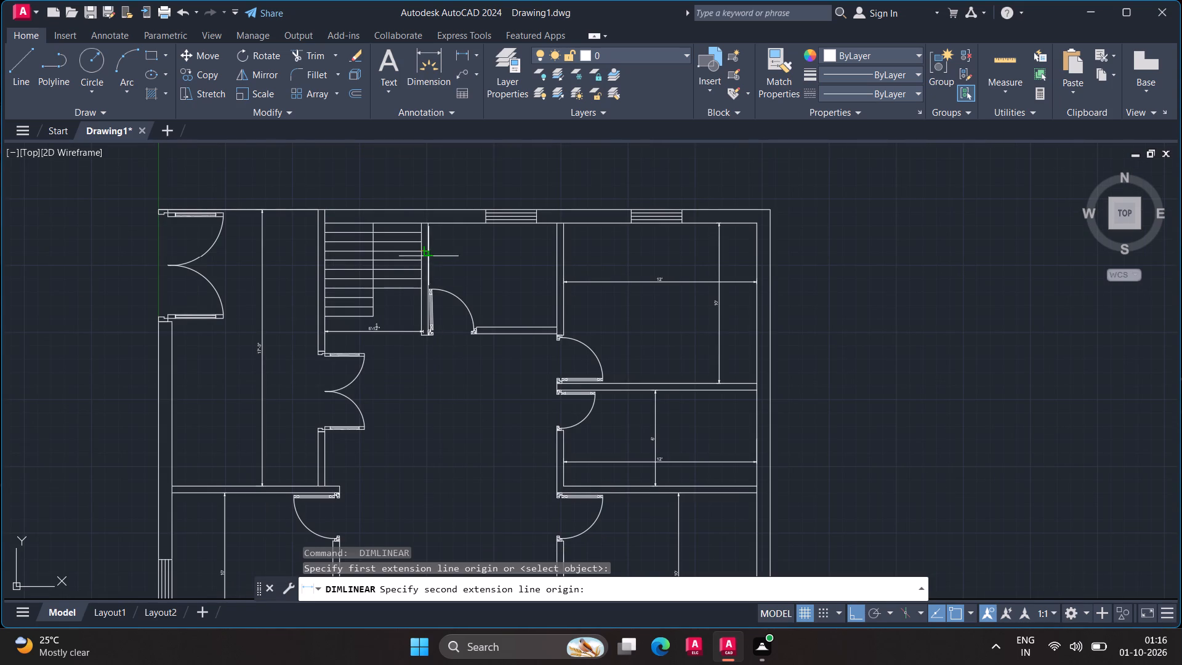
key(space)
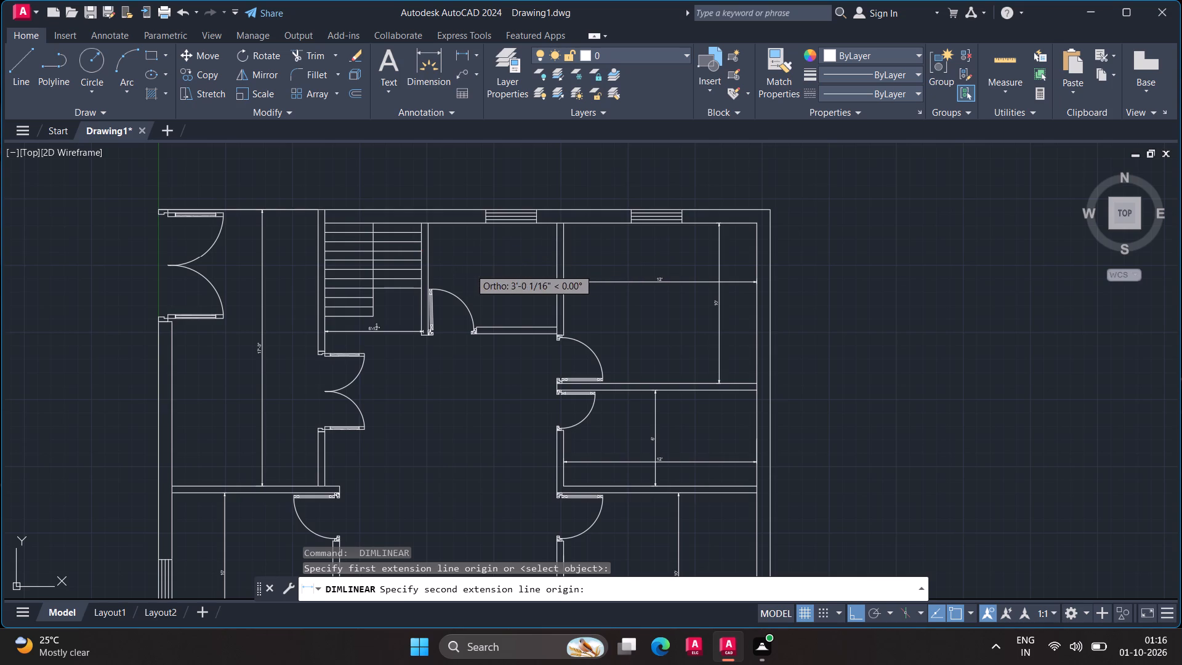
key(space)
click(429, 263)
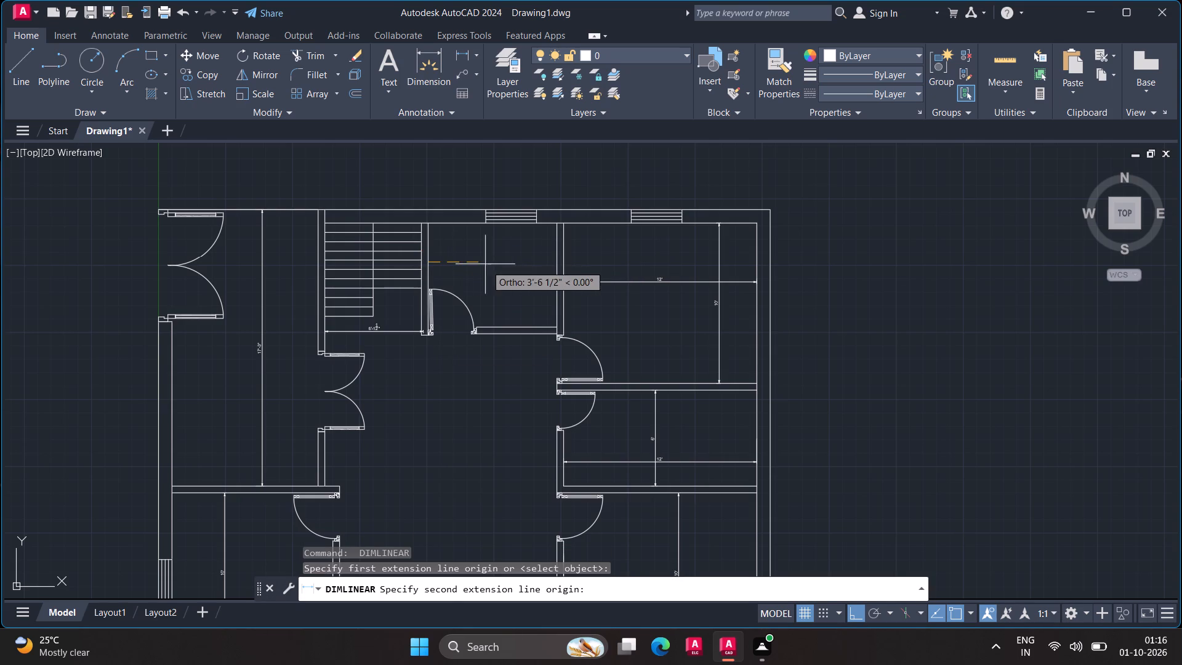
click(555, 265)
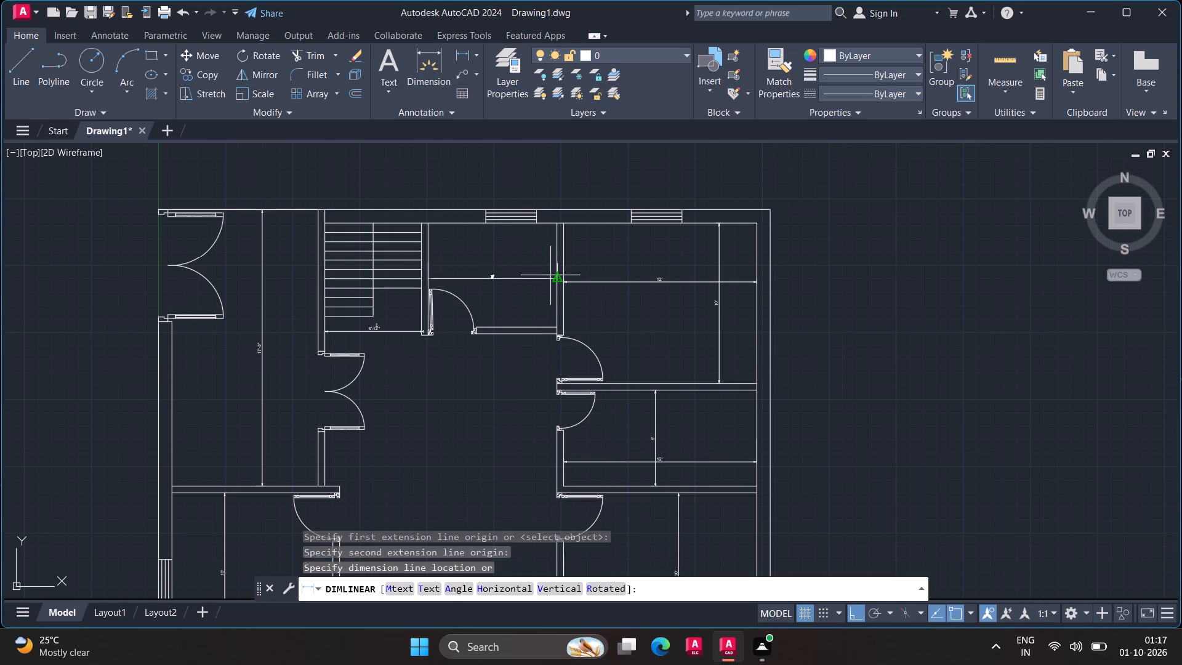
click(550, 276)
Place an overall vertical linear dimension outside the plan's right wall, between the upper and lower outer corners.
scroll(472, 368, down, 1)
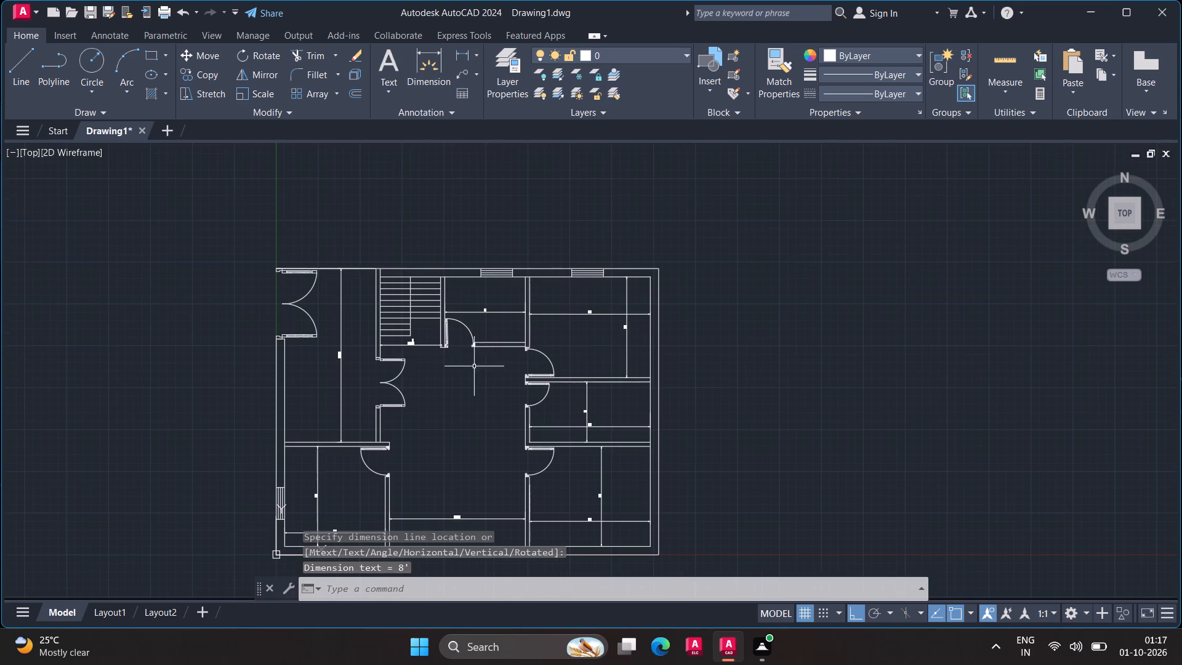
key(space)
click(656, 269)
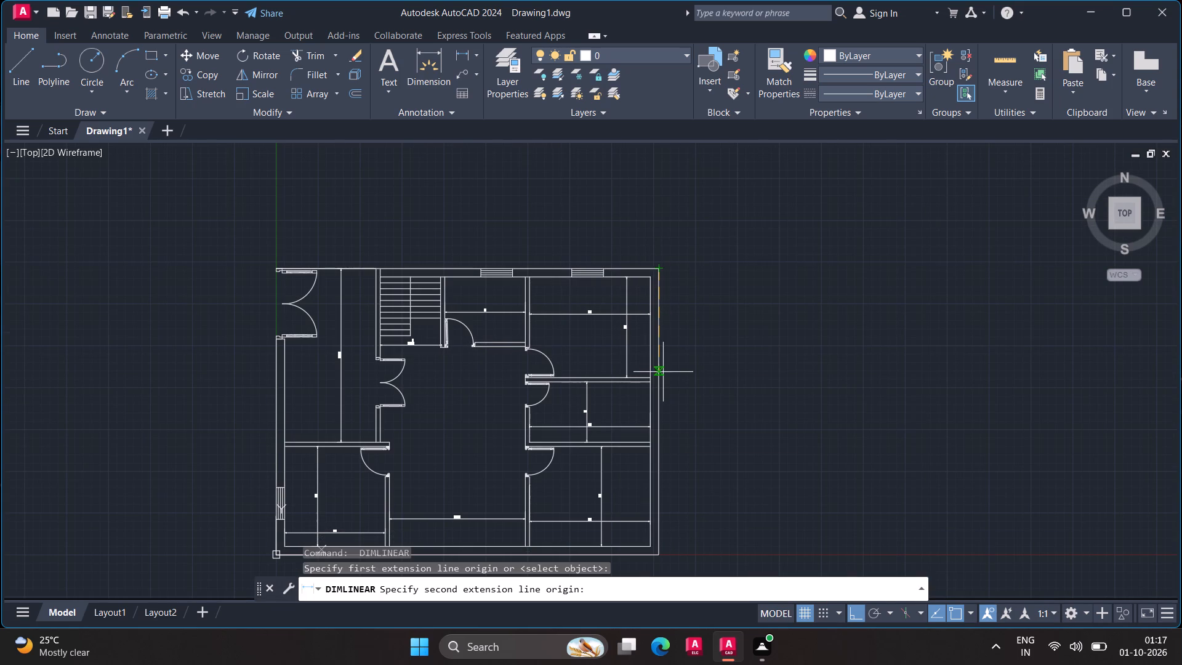
click(659, 556)
click(681, 555)
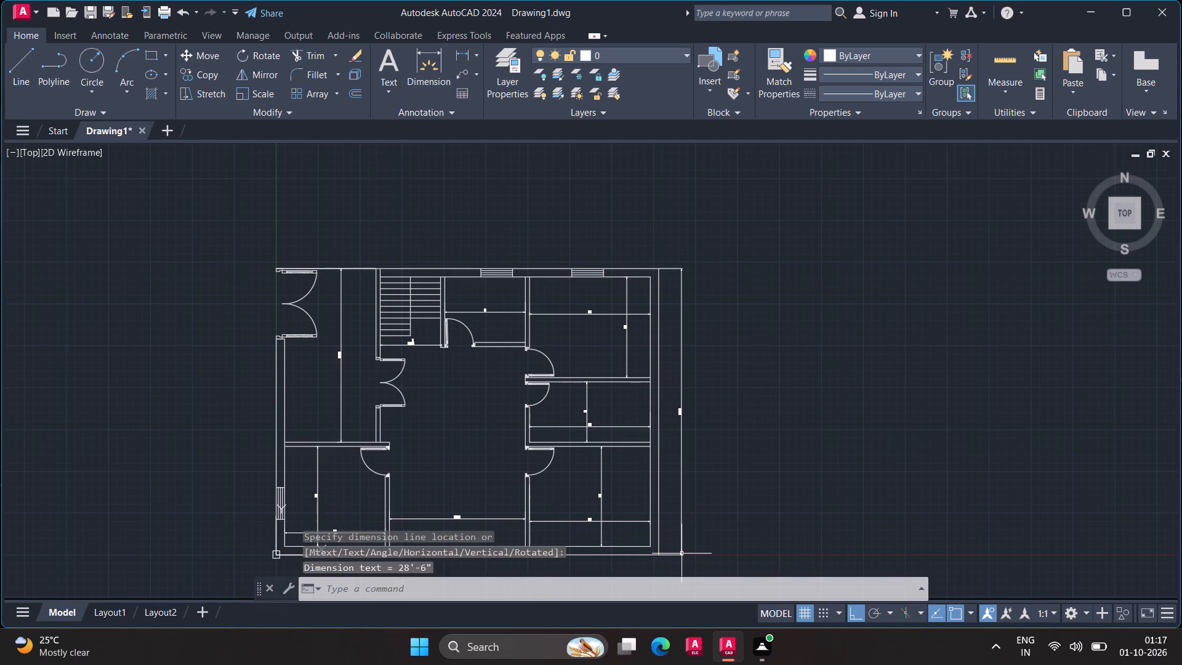
Place a horizontal linear dimension for the right outer wall's thickness, above the building's upper-right corner.
key(space)
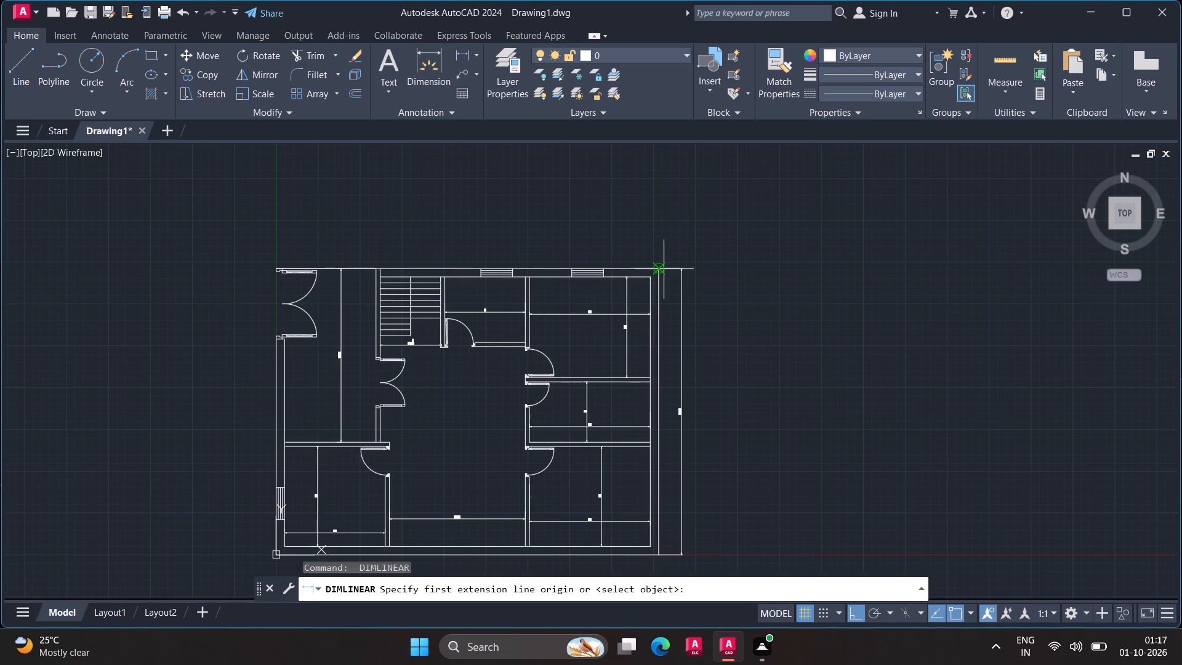
drag(661, 267, 661, 254)
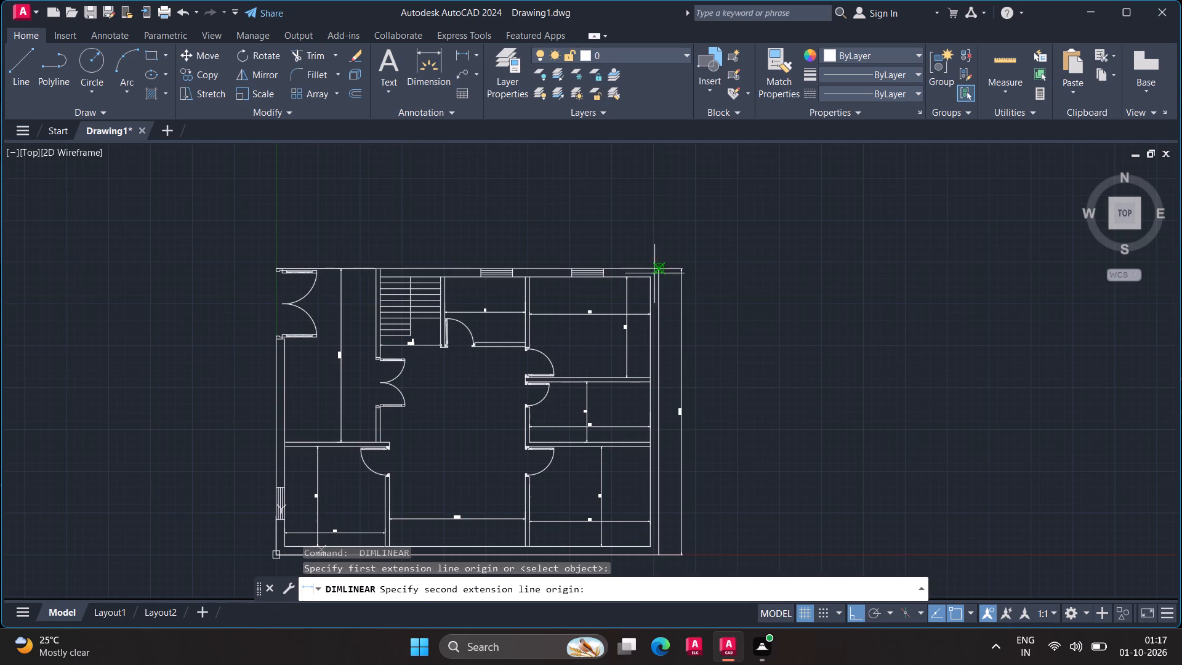
click(654, 274)
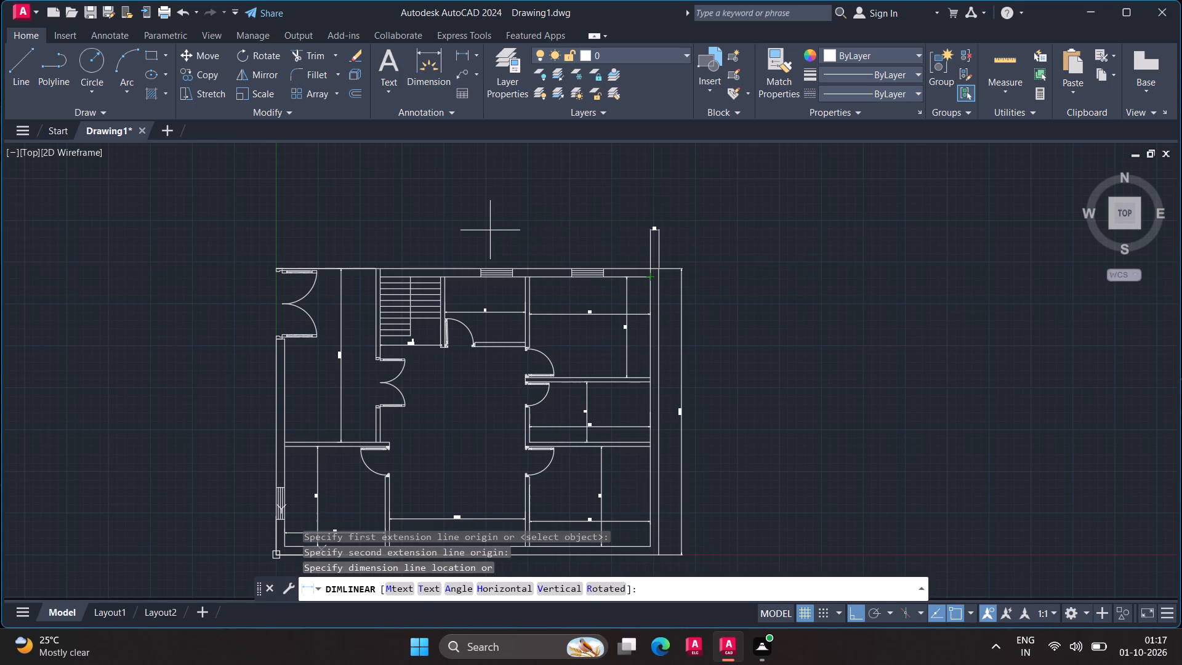
click(489, 230)
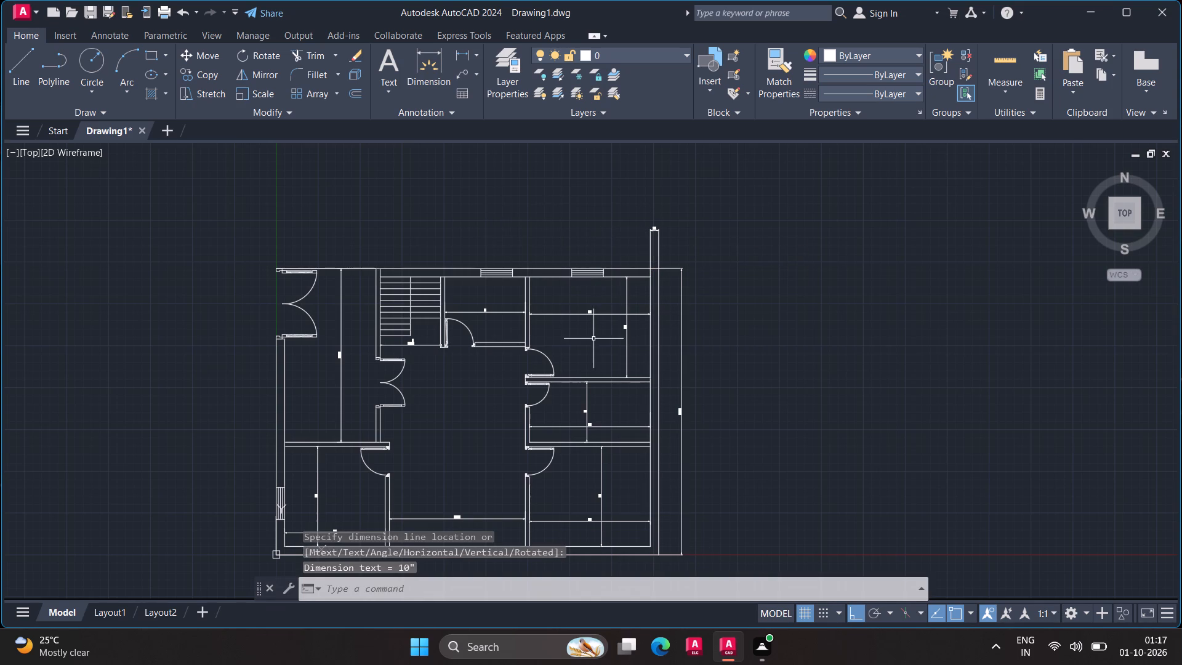
Place an overall horizontal linear dimension below the plan, between the lower-right and lower-left outer corners.
middle_drag(593, 340, 726, 228)
key(space)
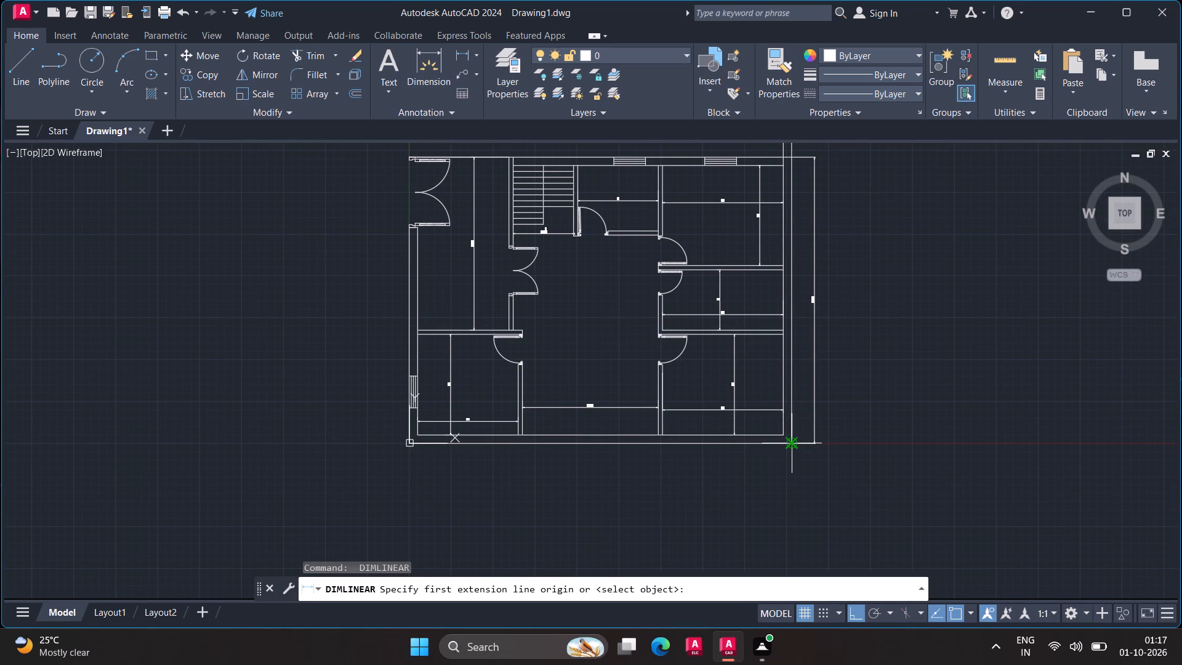
click(789, 440)
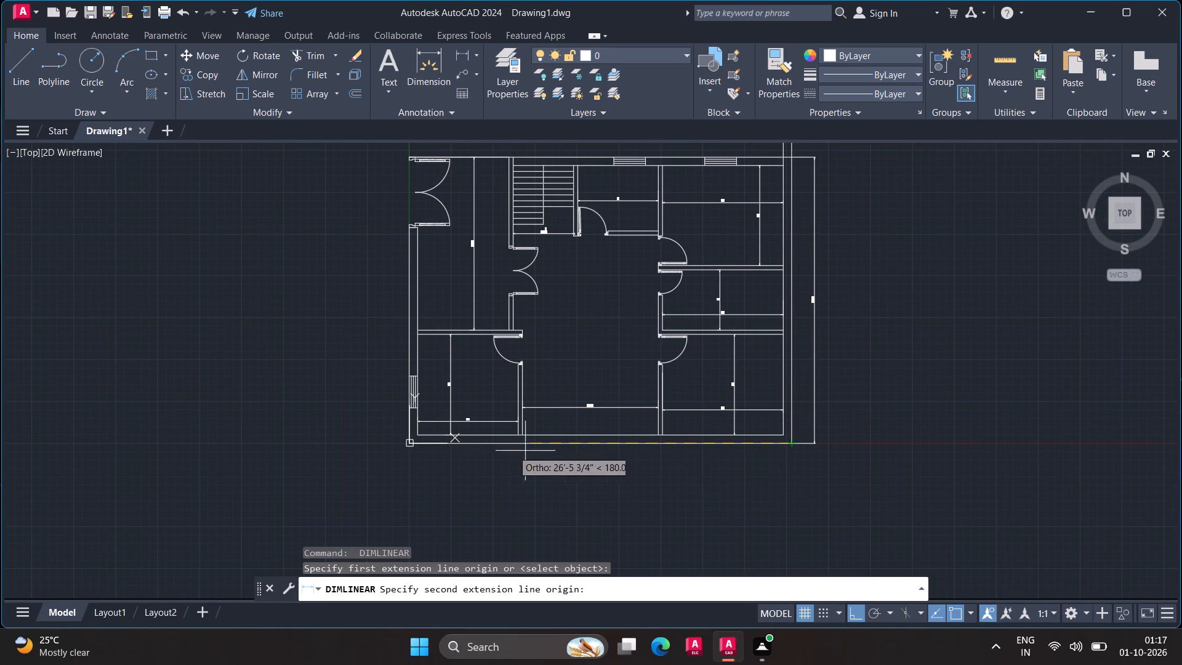
click(411, 443)
click(419, 471)
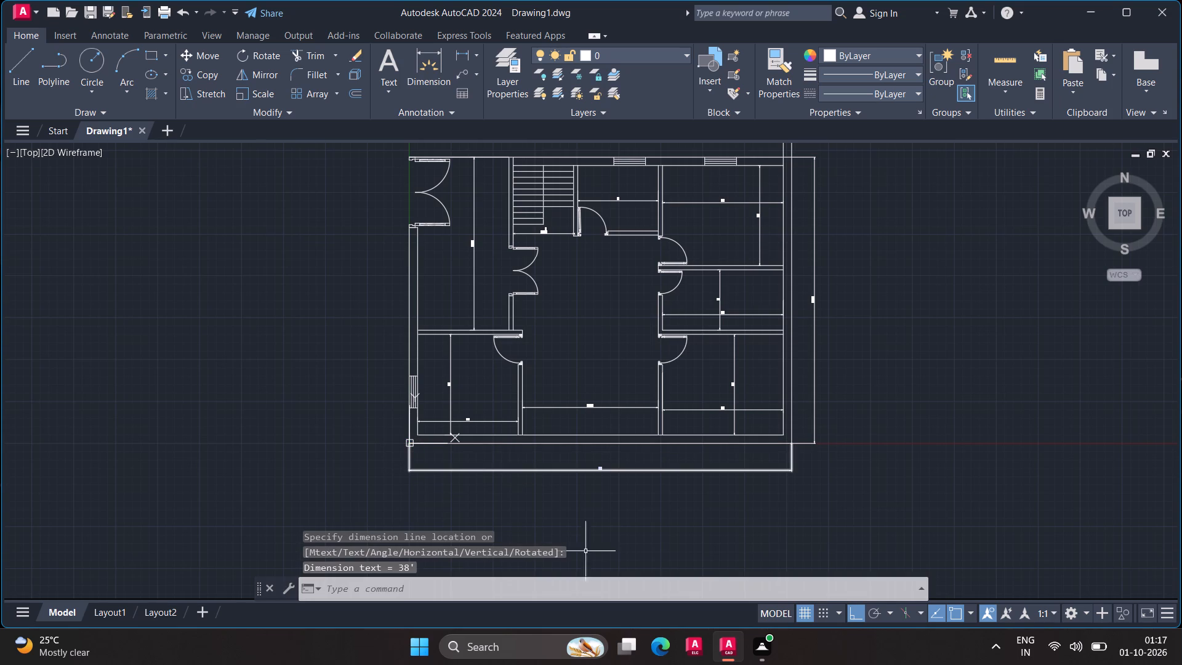
Save the drawing in the Documents folder under the file name 3bhk.
scroll(694, 546, down, 1)
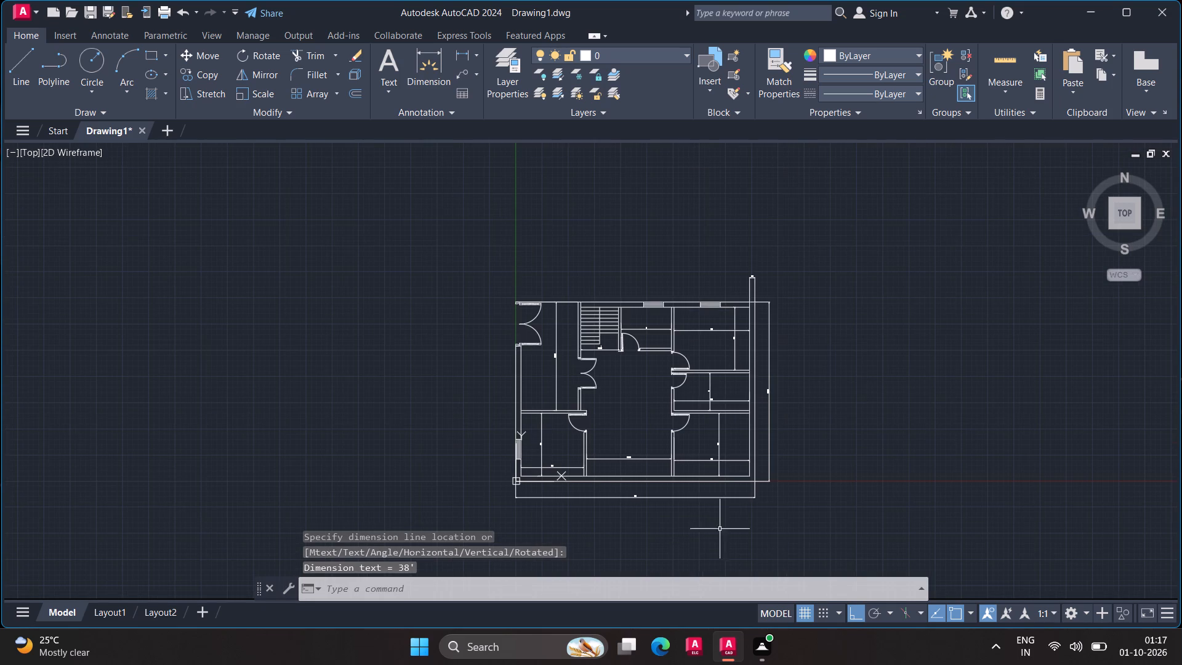
scroll(845, 464, up, 1)
middle_drag(844, 463, 903, 454)
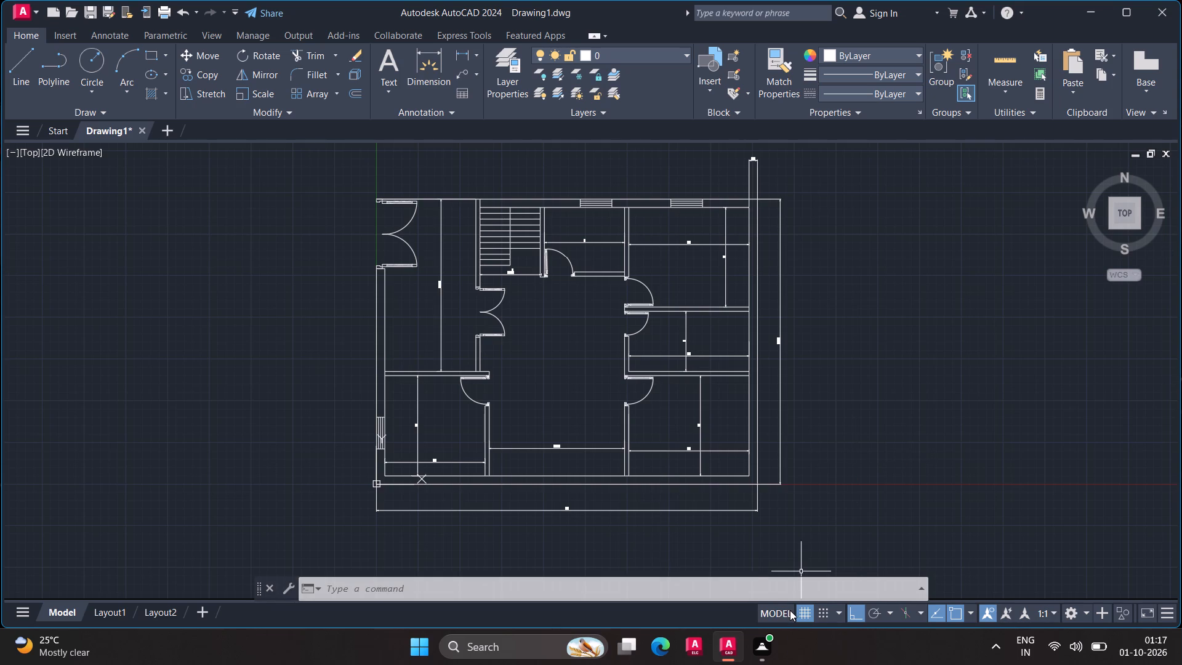
key(ctrl+s)
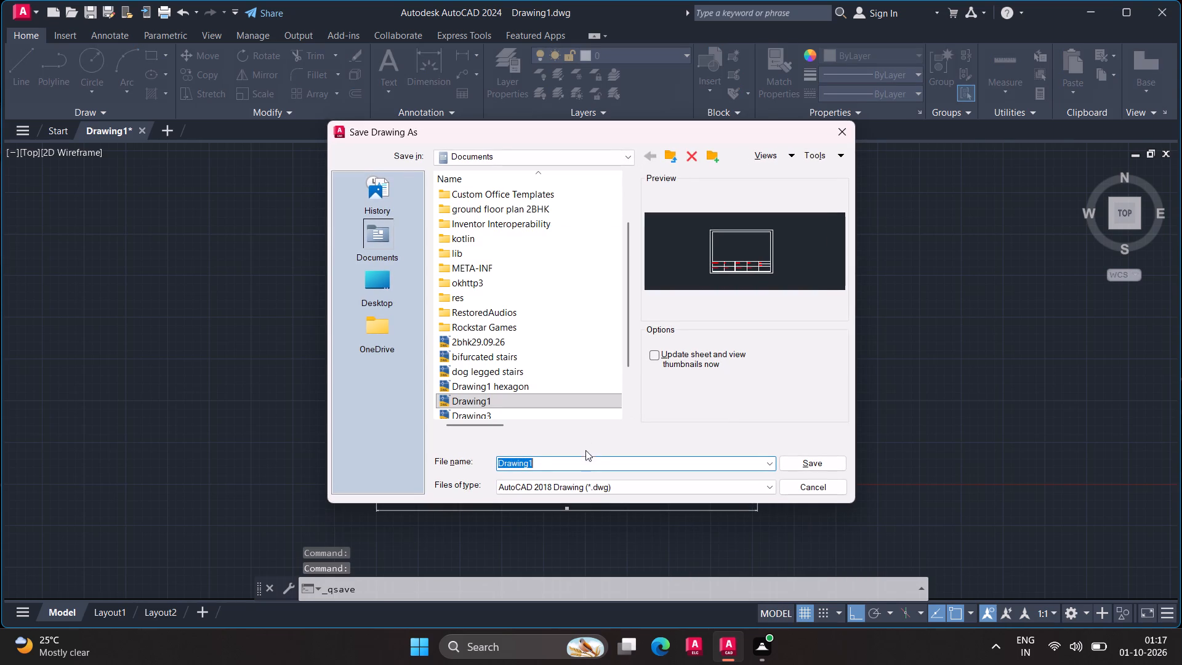
key(BackSpace)
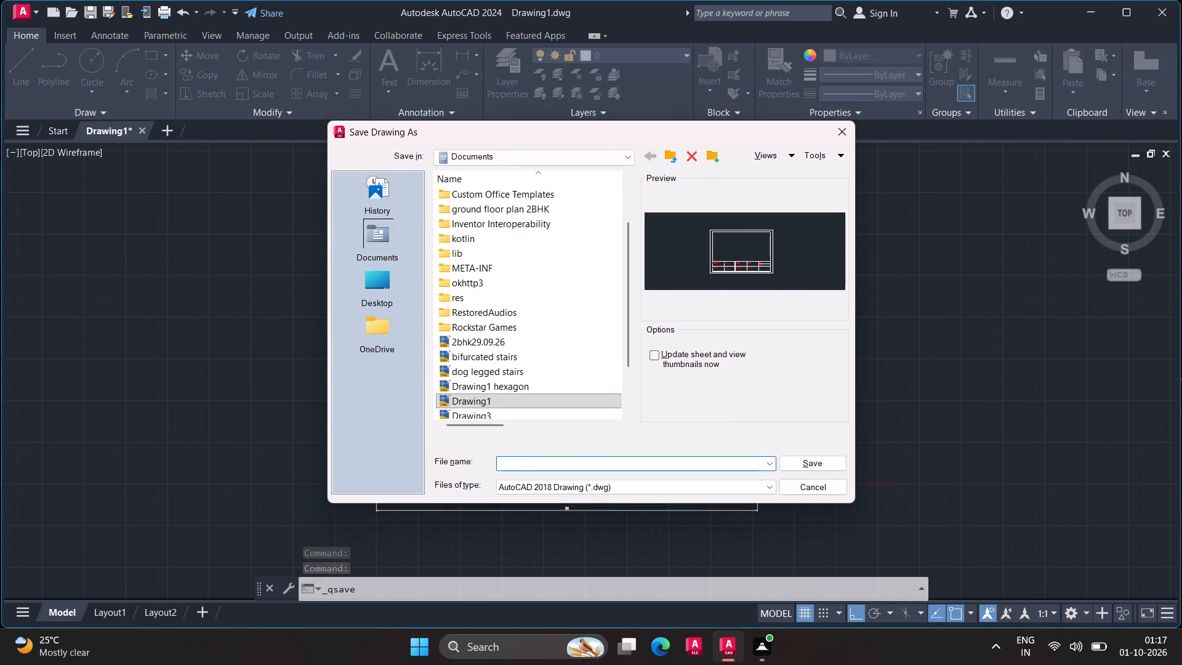
key(3)
text(bhk)
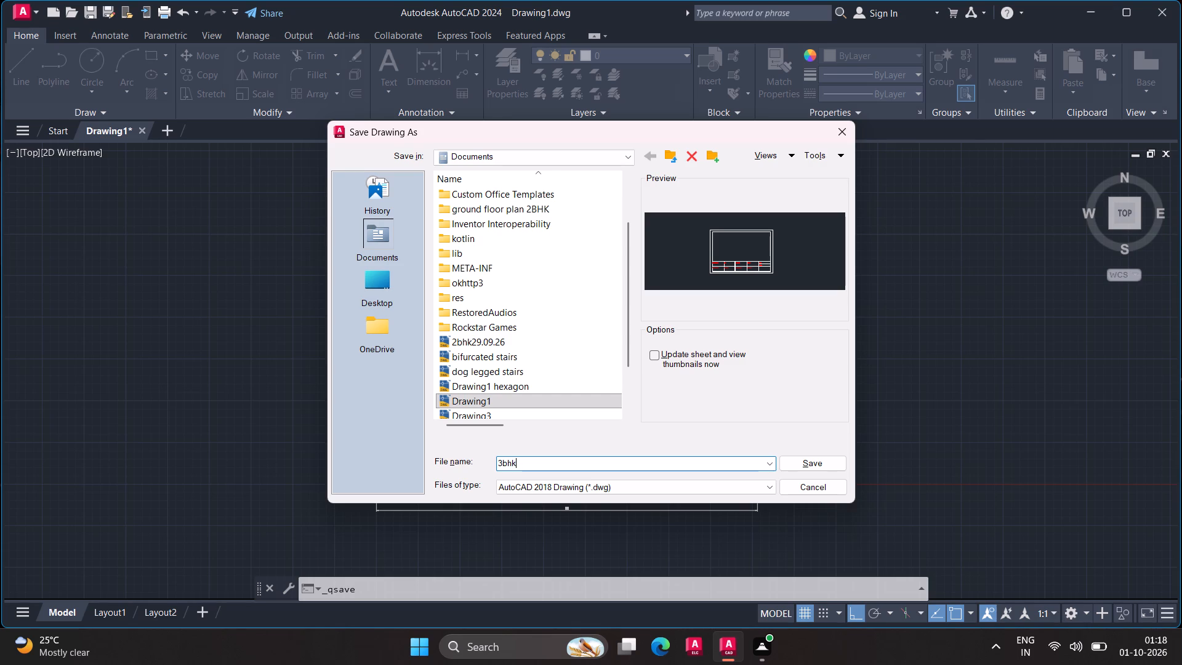
key(Return)
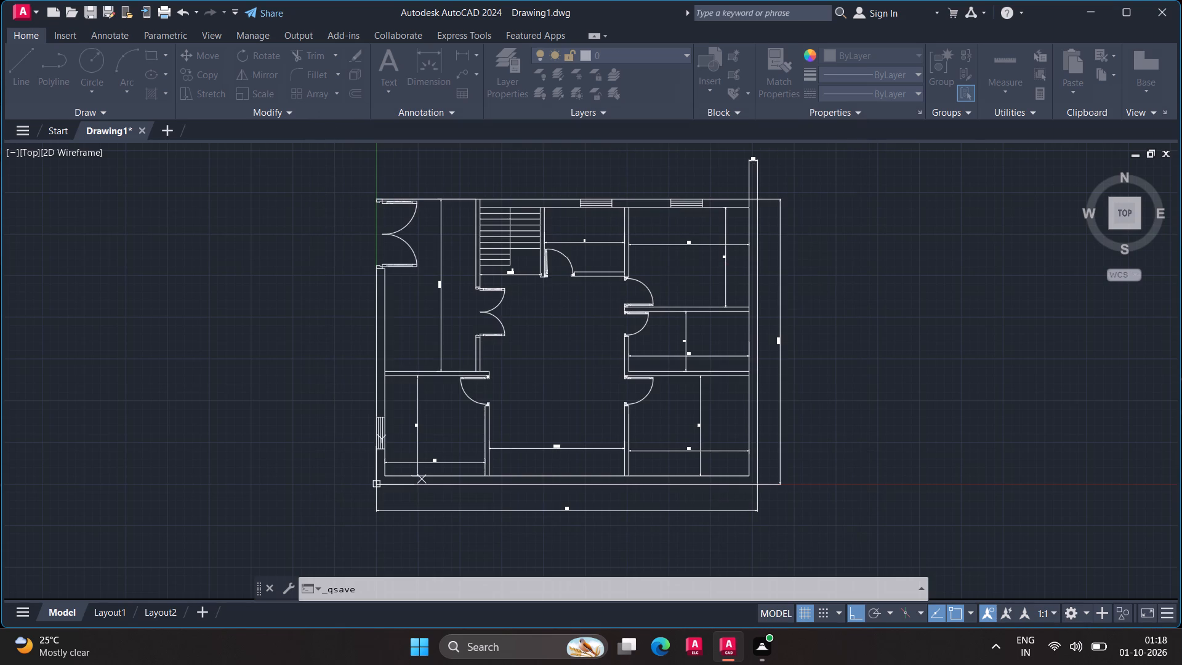
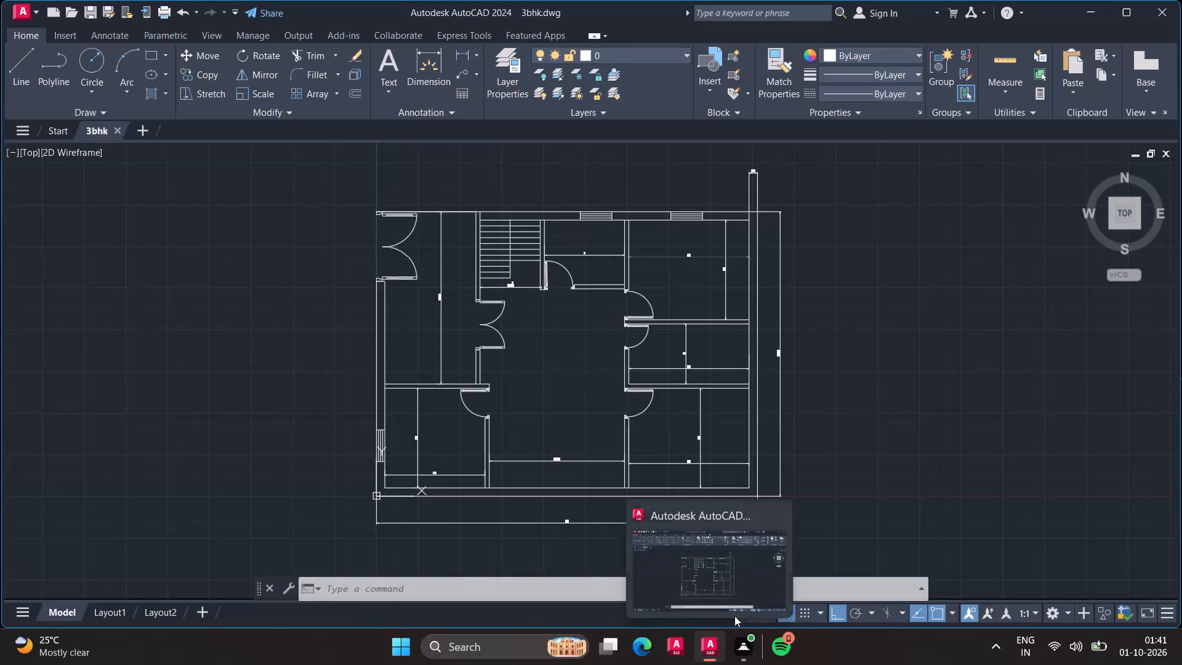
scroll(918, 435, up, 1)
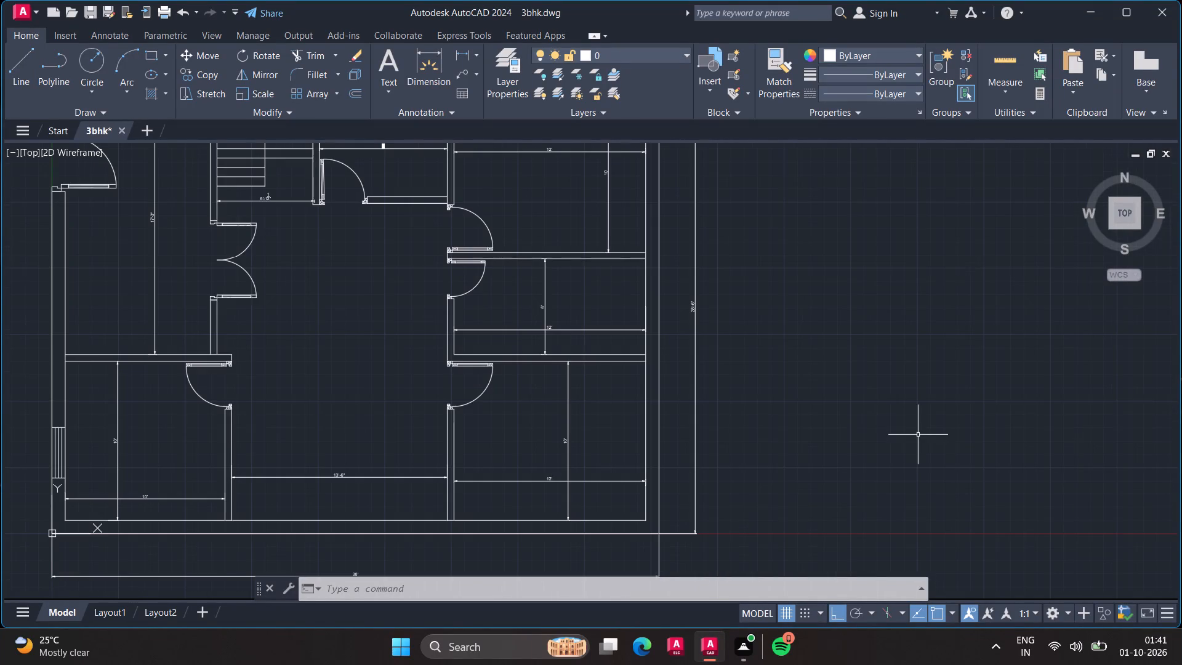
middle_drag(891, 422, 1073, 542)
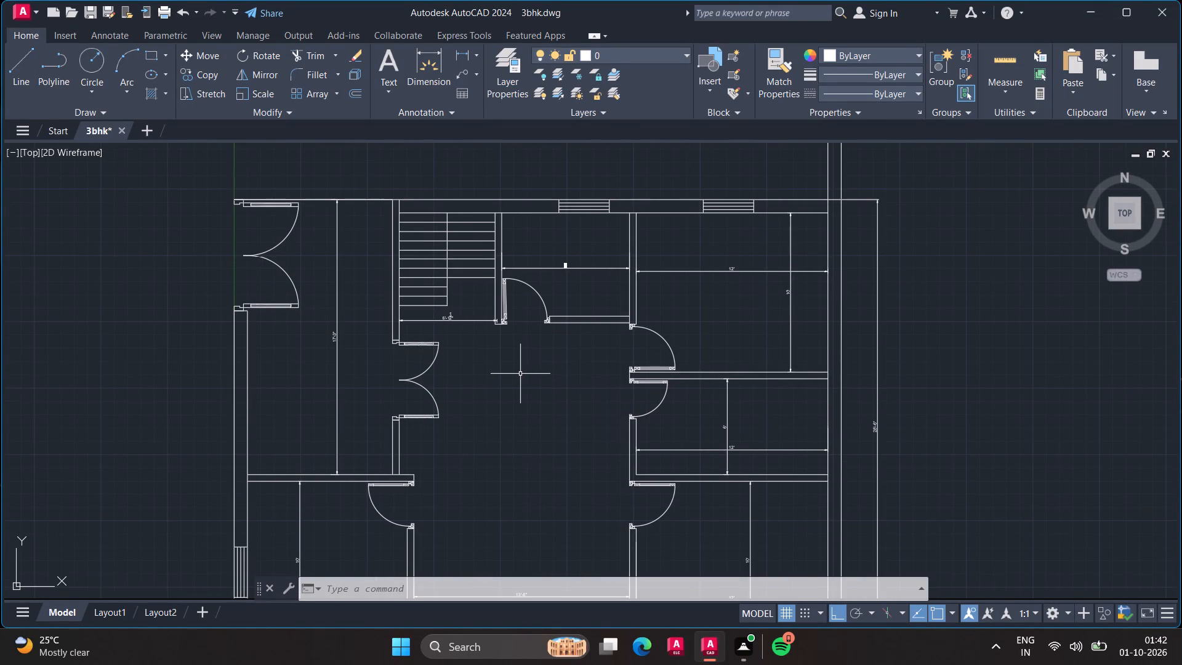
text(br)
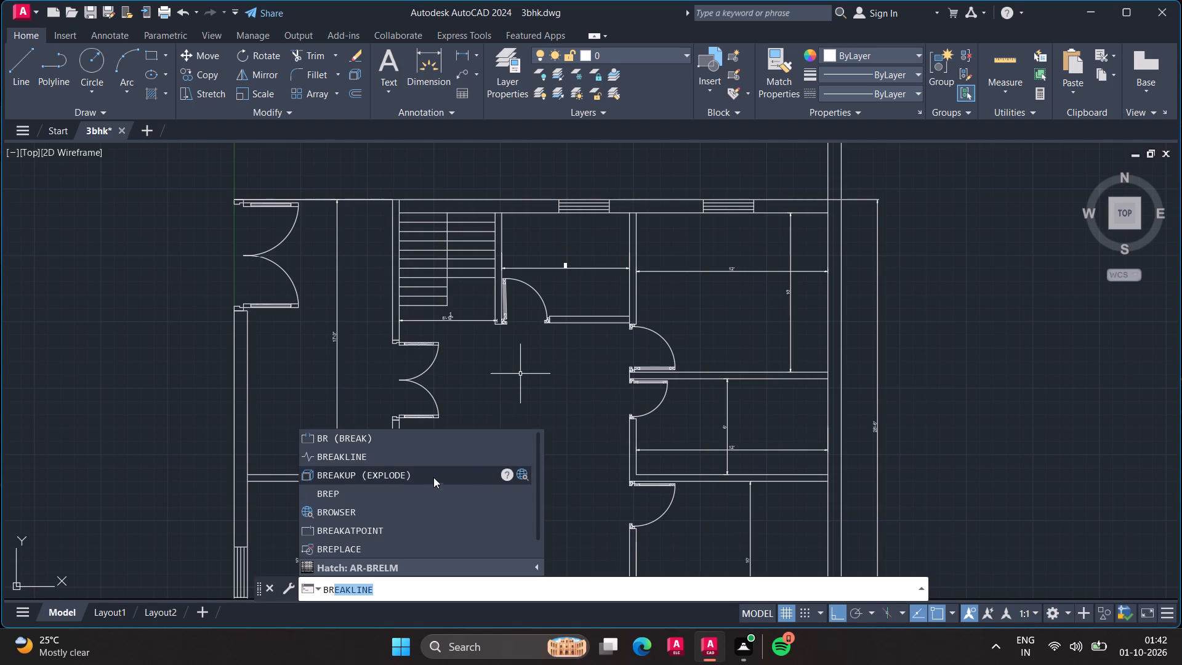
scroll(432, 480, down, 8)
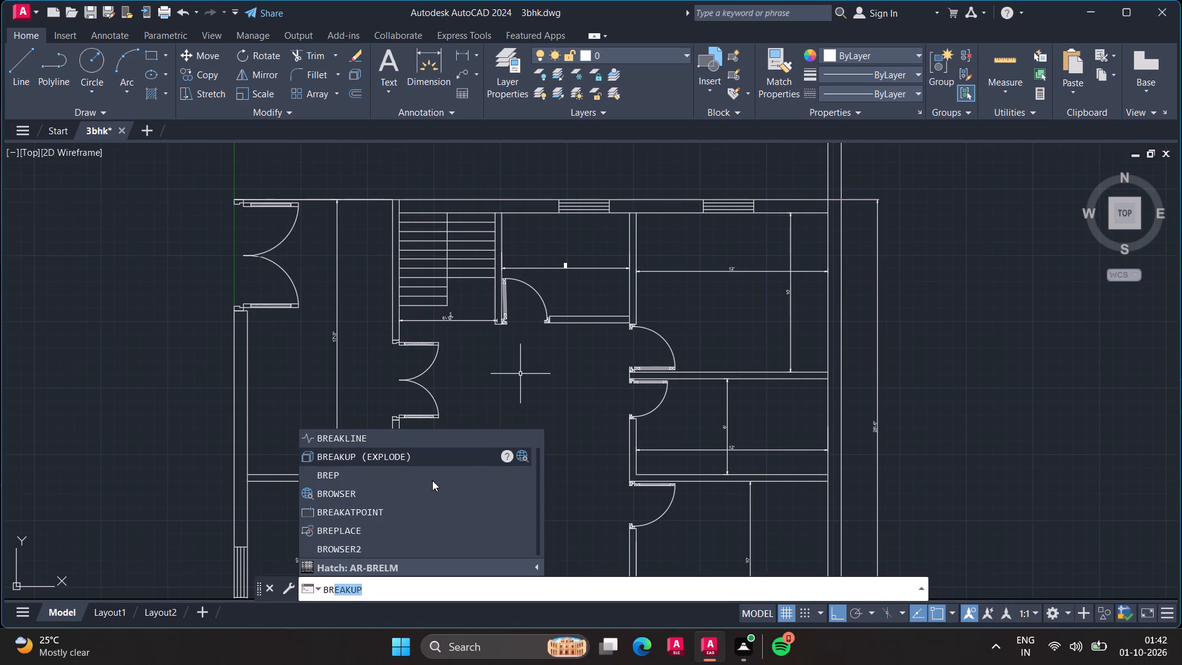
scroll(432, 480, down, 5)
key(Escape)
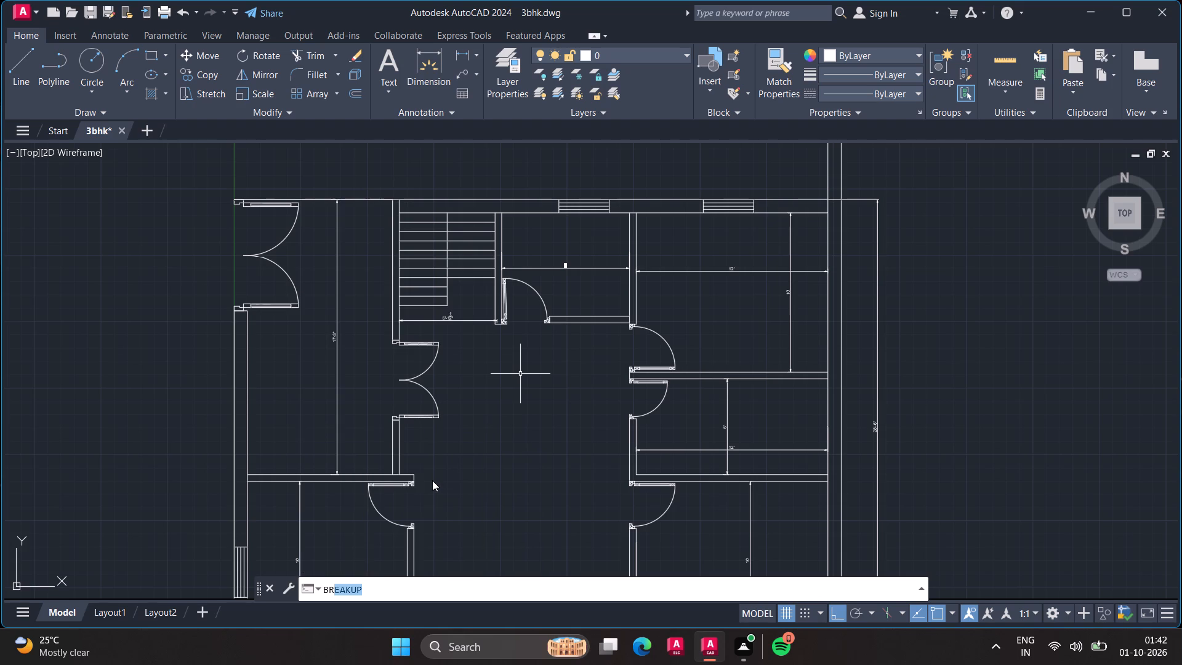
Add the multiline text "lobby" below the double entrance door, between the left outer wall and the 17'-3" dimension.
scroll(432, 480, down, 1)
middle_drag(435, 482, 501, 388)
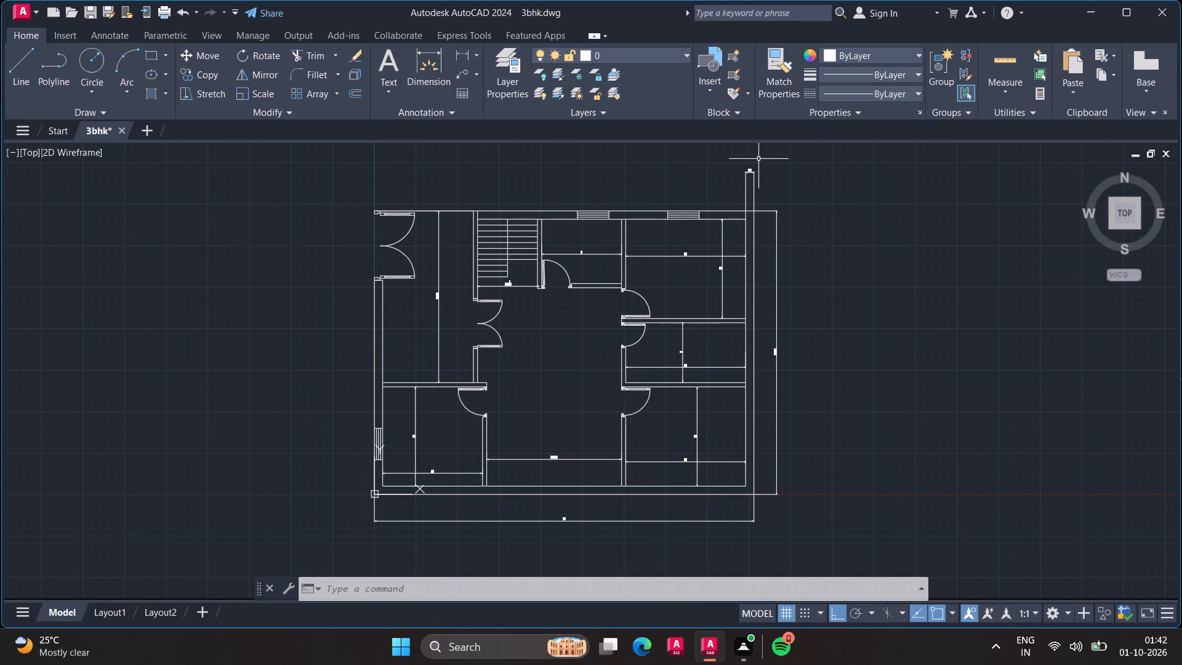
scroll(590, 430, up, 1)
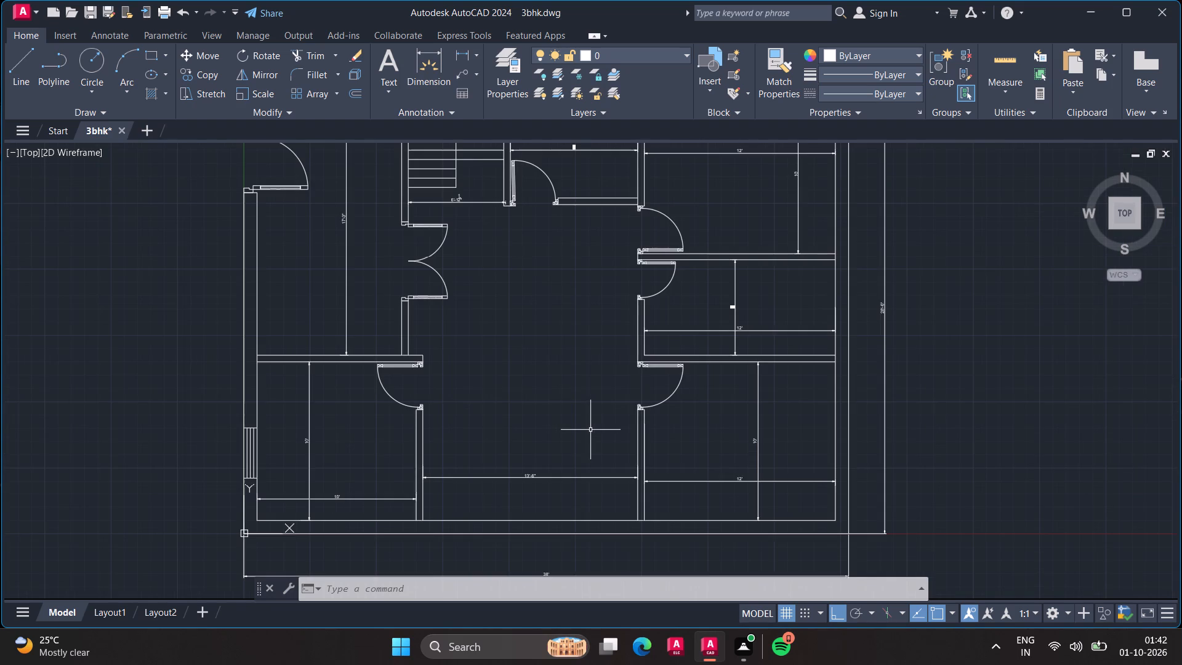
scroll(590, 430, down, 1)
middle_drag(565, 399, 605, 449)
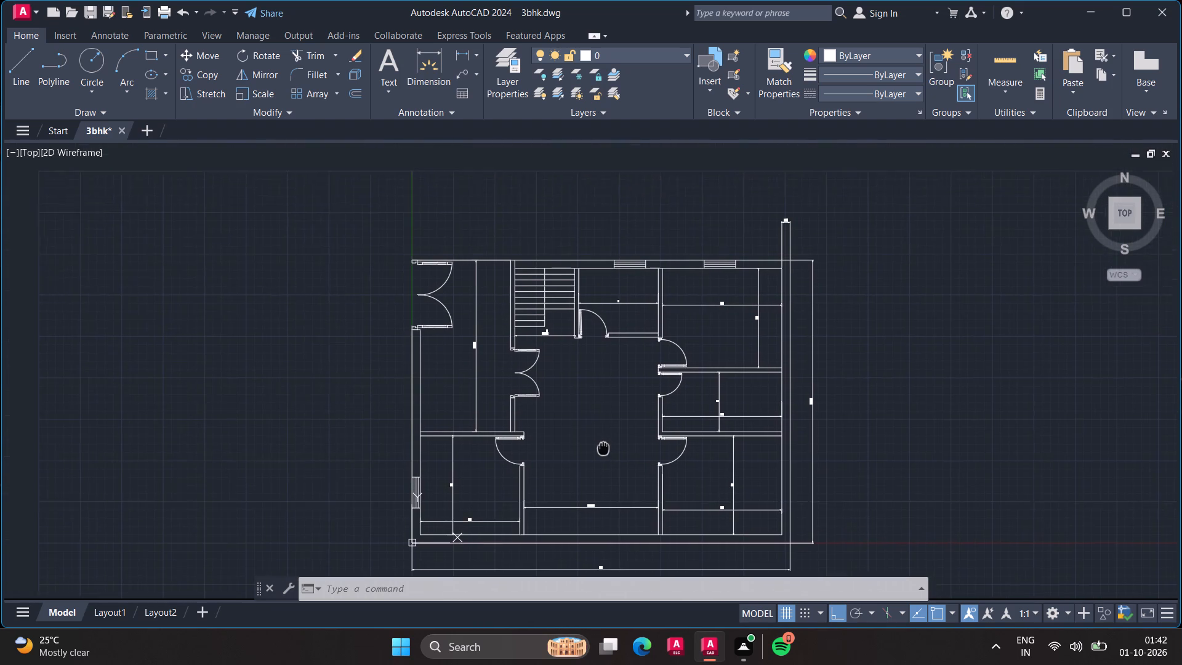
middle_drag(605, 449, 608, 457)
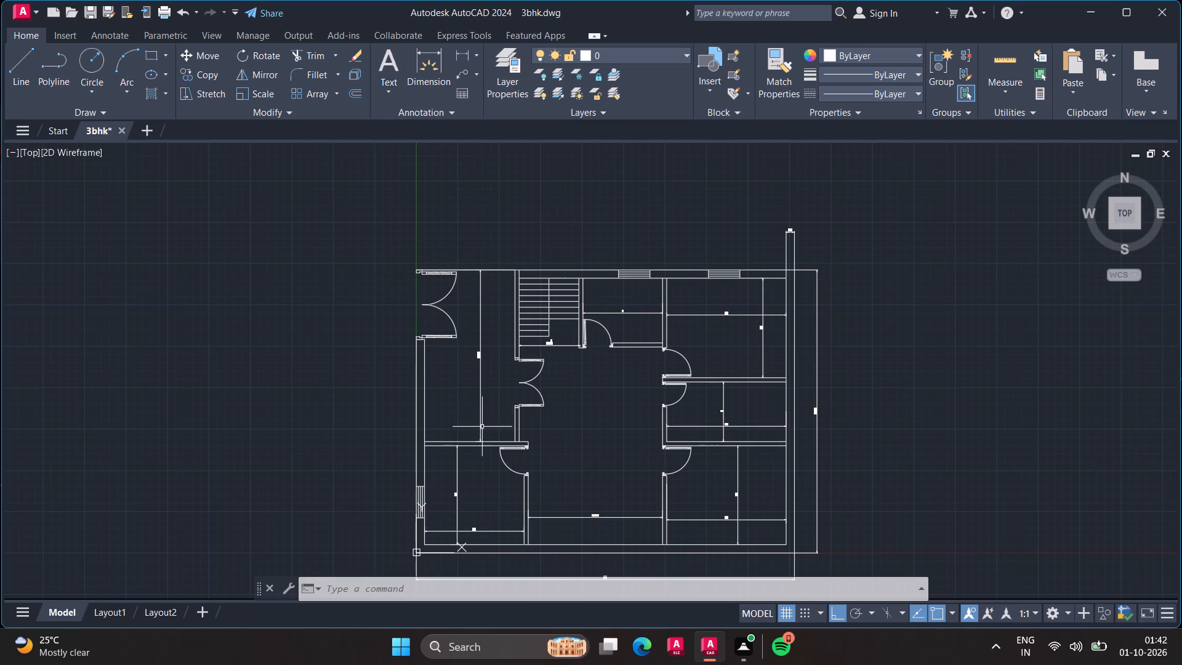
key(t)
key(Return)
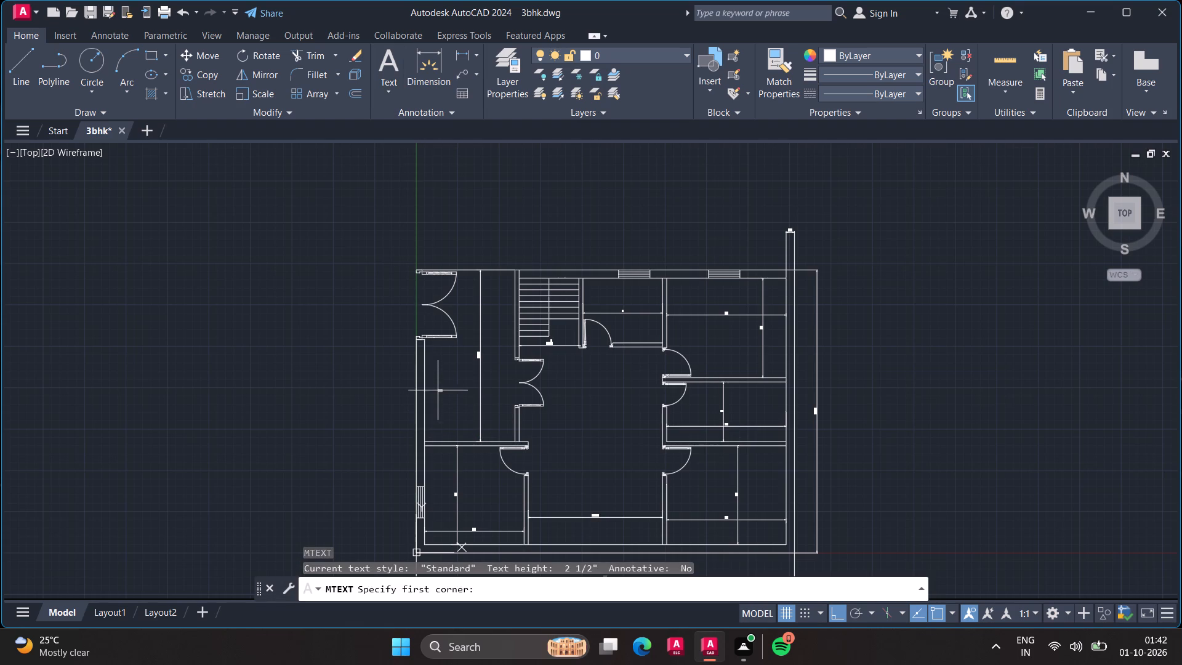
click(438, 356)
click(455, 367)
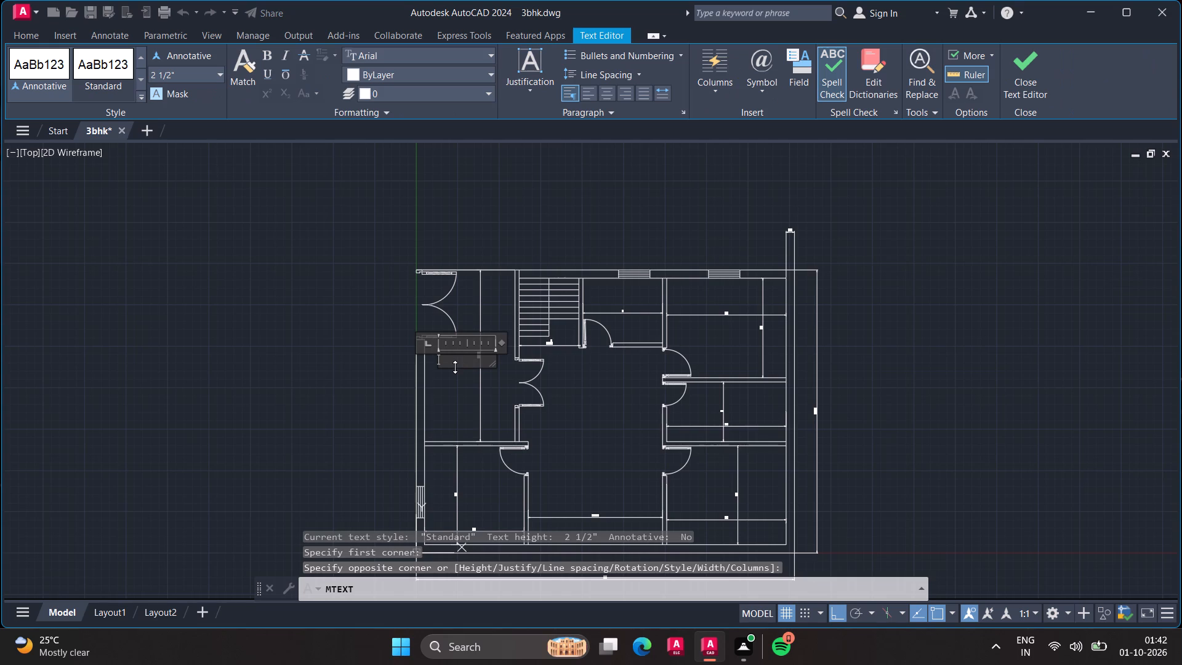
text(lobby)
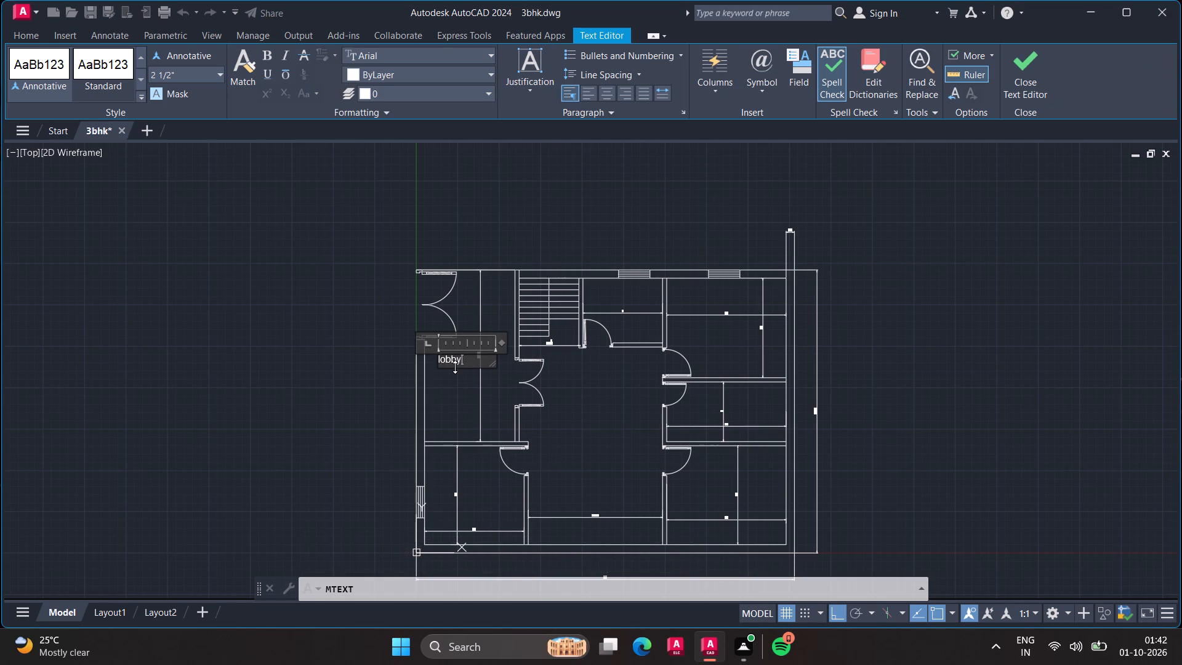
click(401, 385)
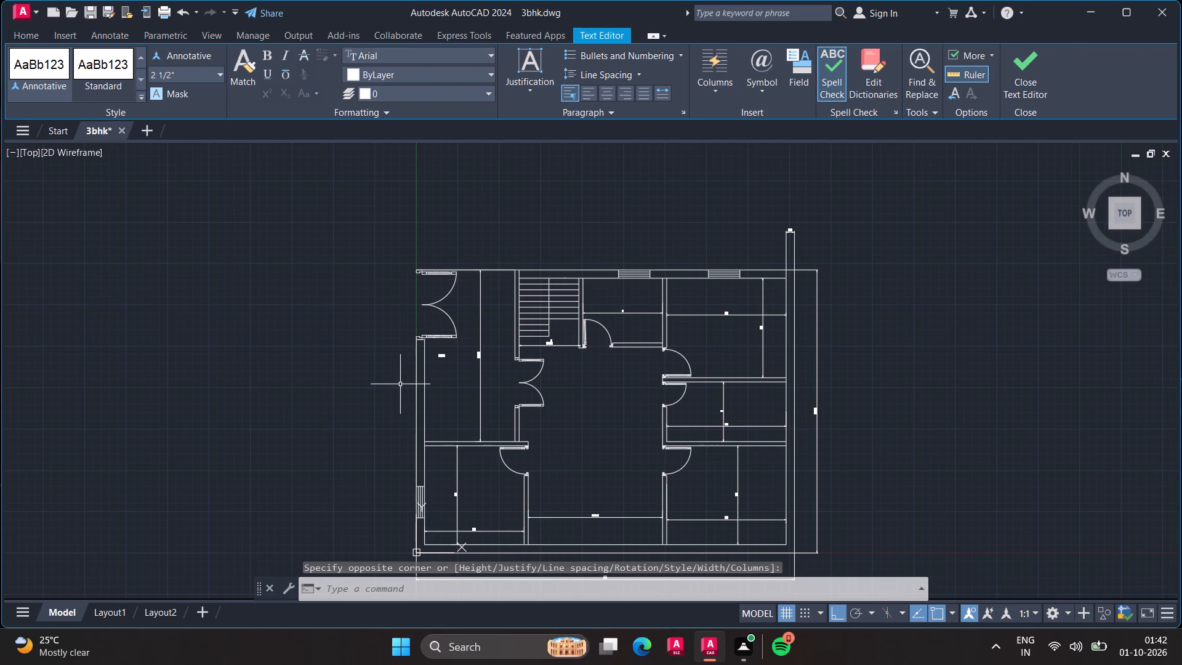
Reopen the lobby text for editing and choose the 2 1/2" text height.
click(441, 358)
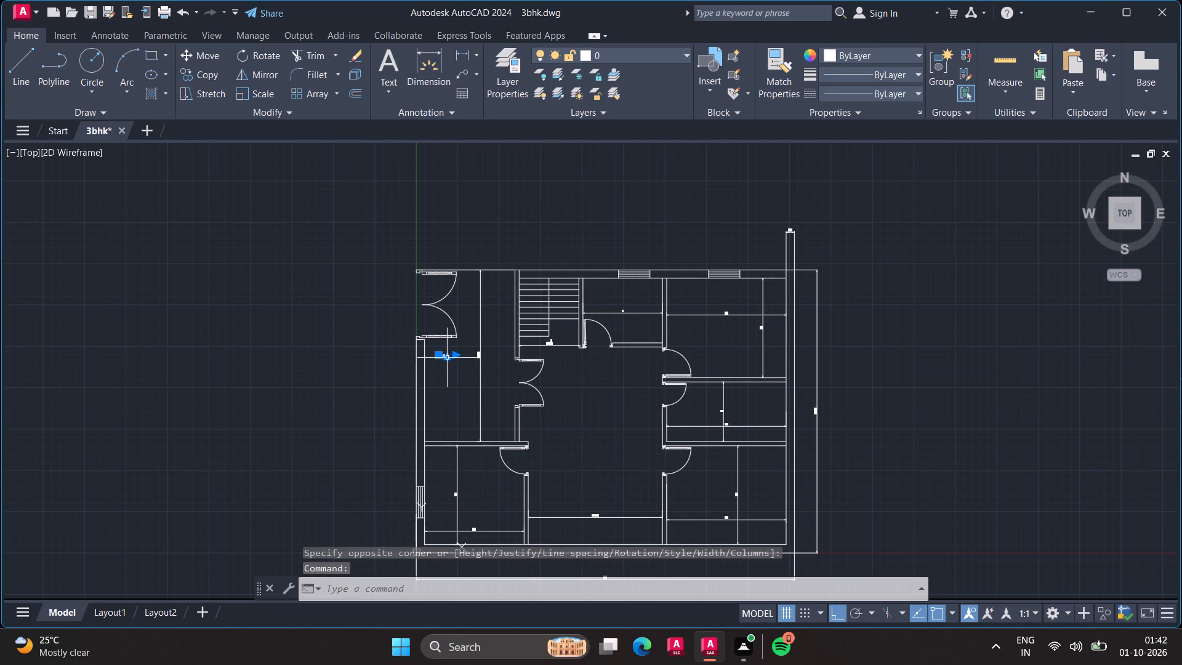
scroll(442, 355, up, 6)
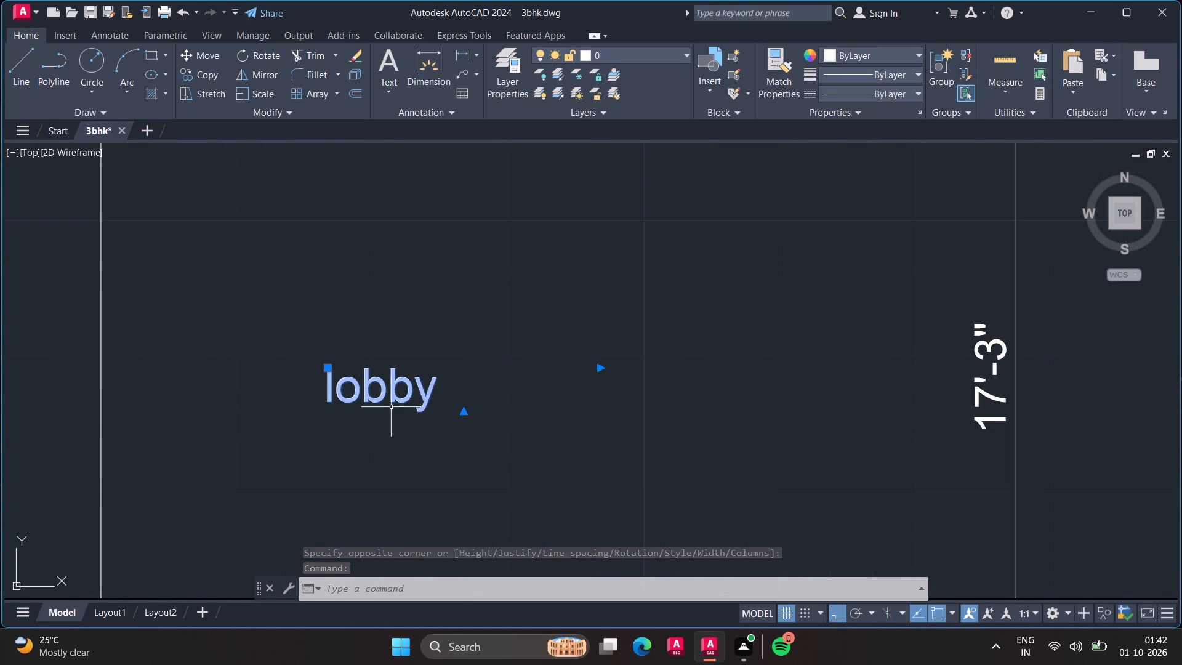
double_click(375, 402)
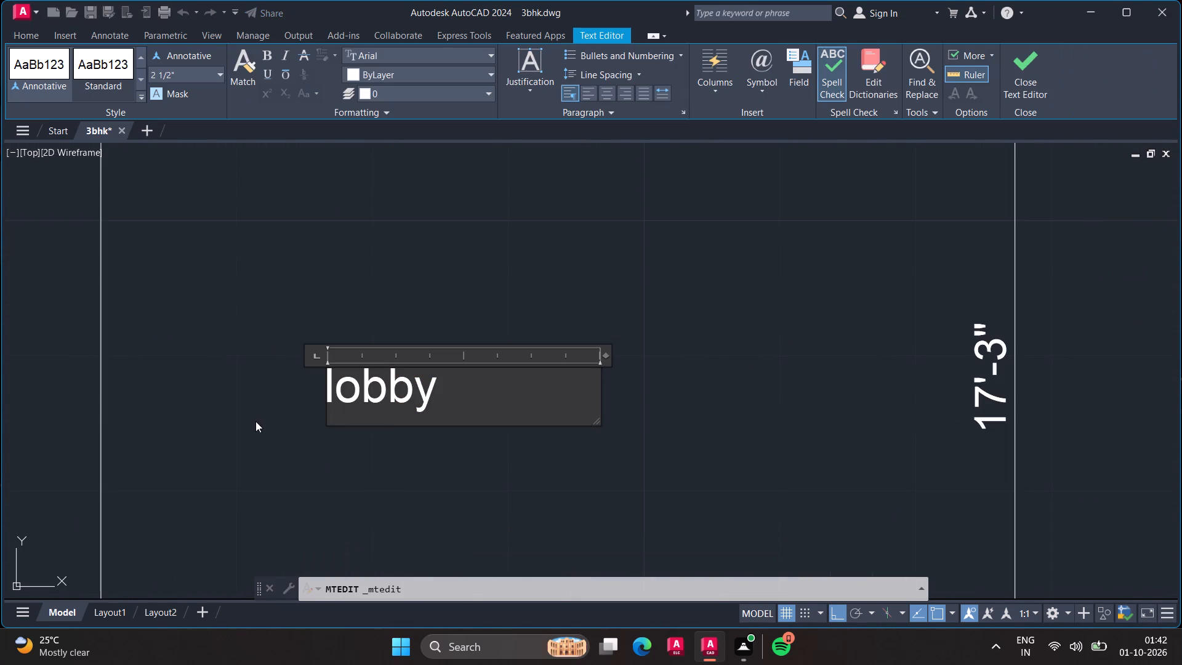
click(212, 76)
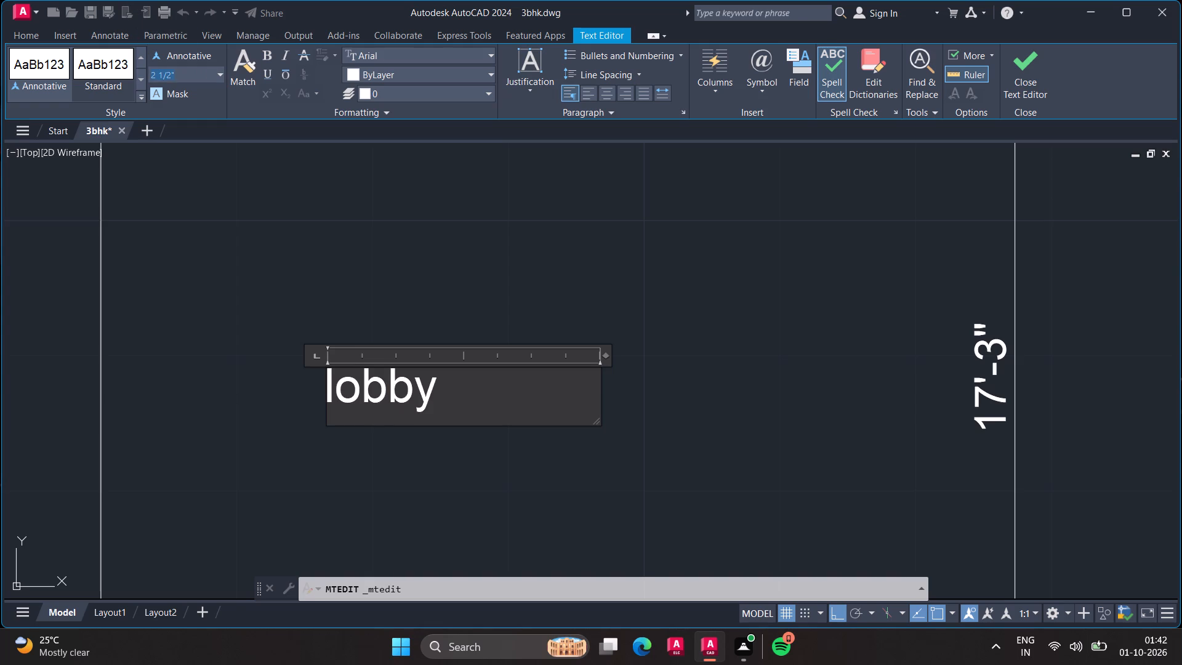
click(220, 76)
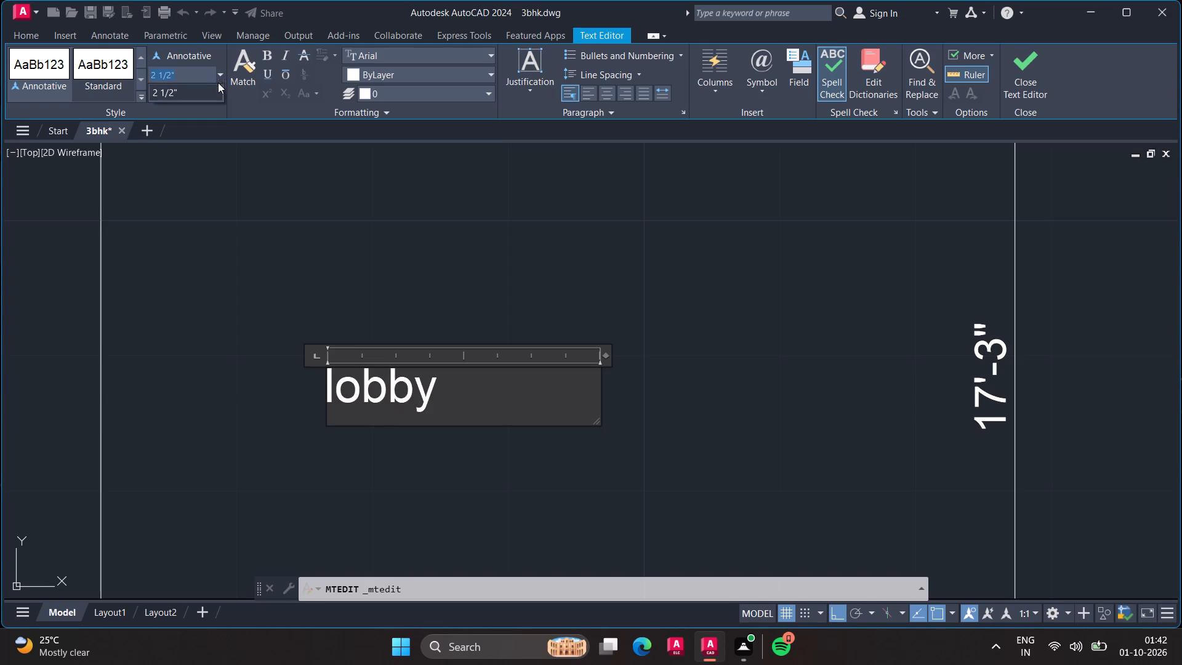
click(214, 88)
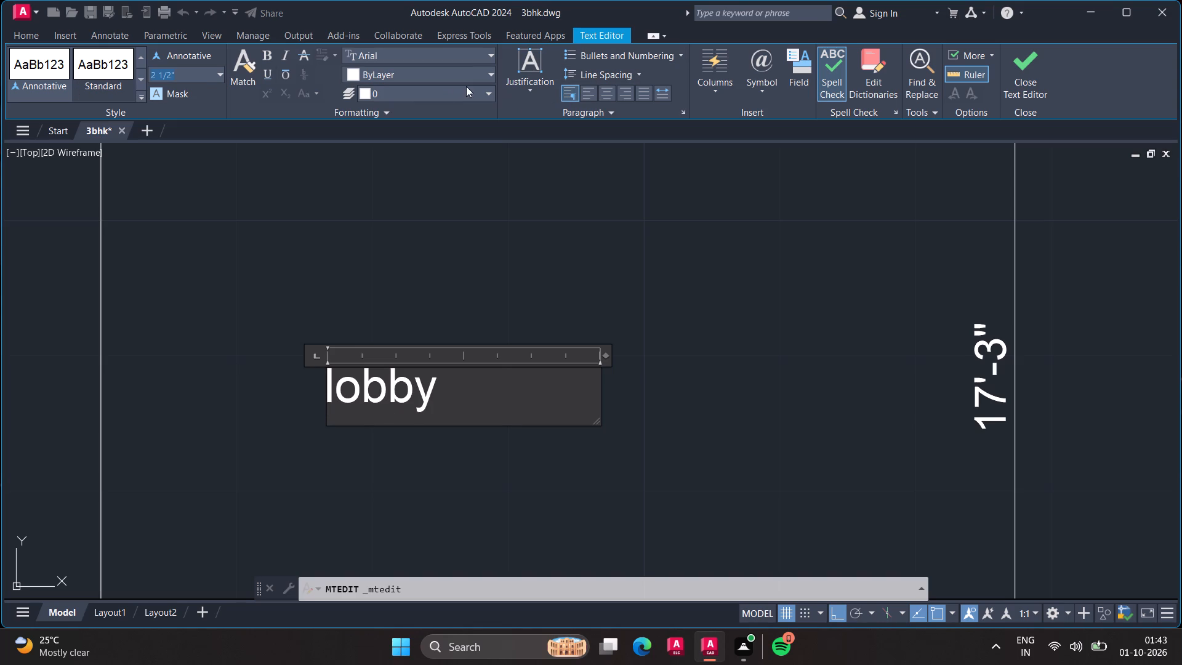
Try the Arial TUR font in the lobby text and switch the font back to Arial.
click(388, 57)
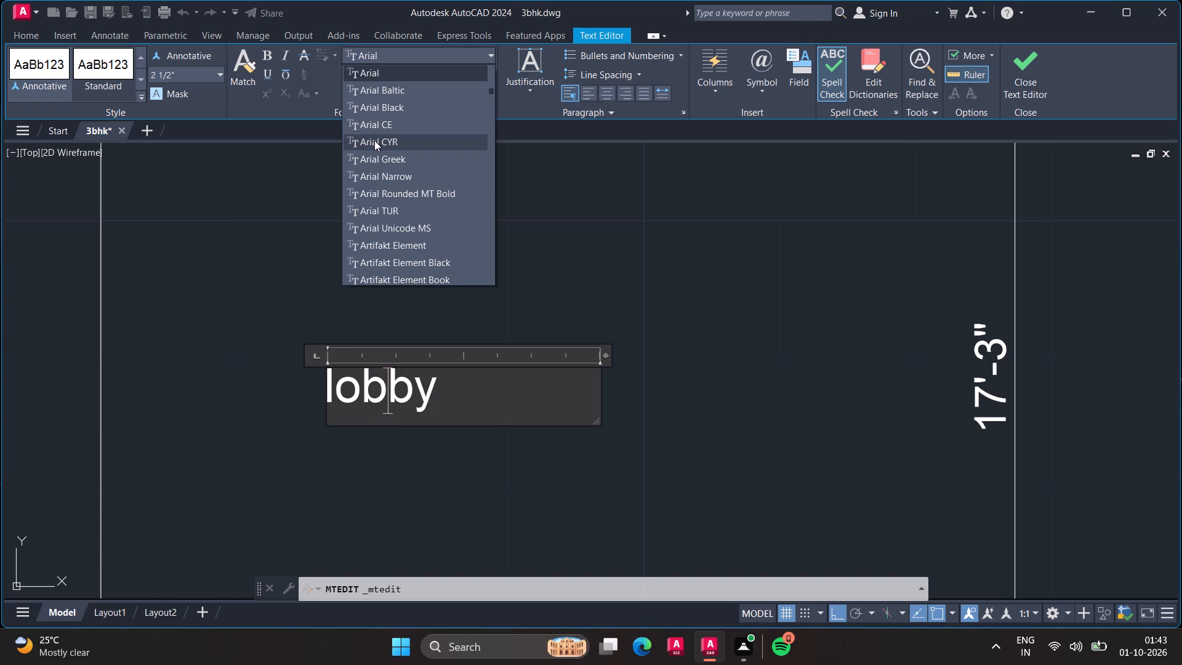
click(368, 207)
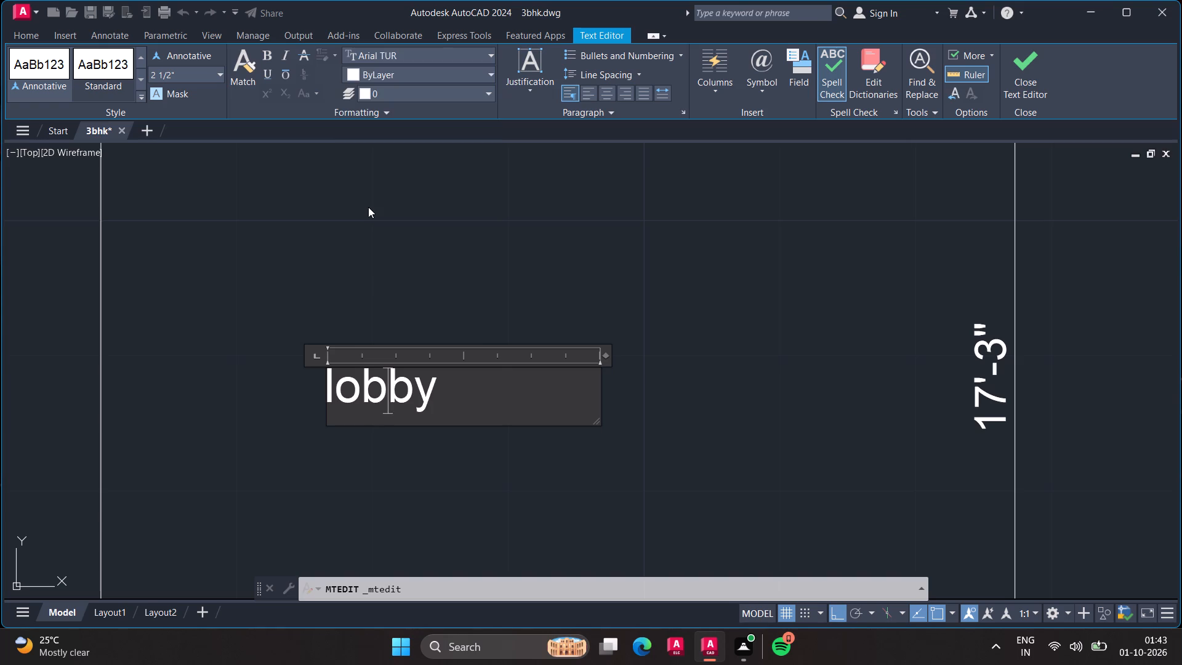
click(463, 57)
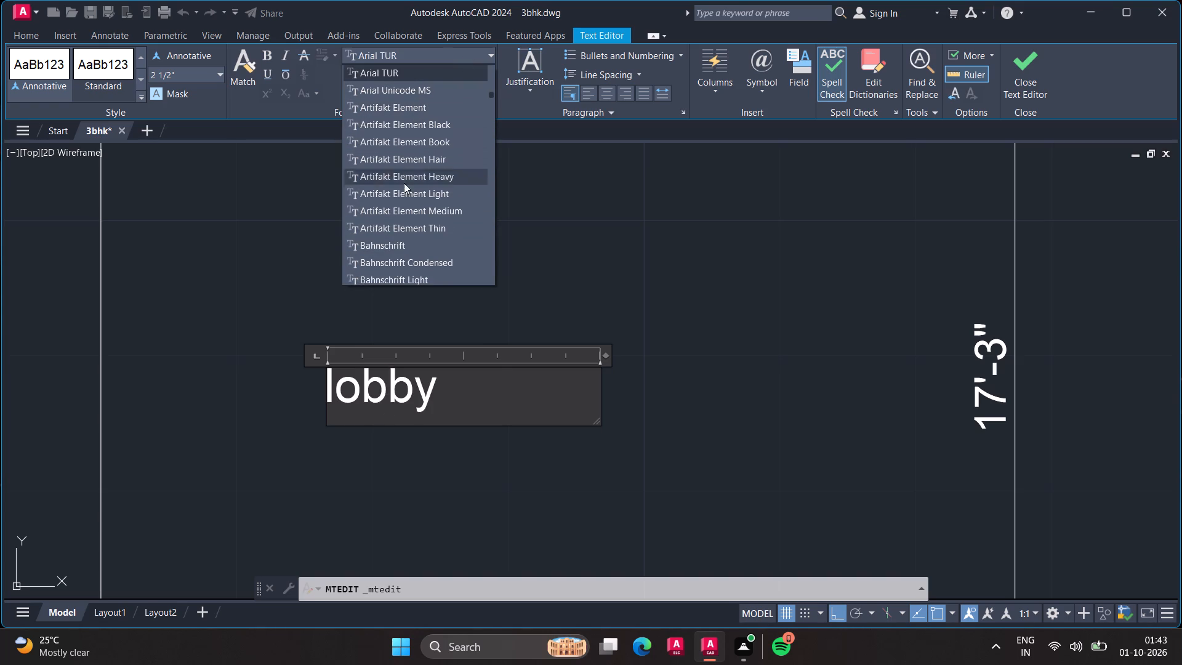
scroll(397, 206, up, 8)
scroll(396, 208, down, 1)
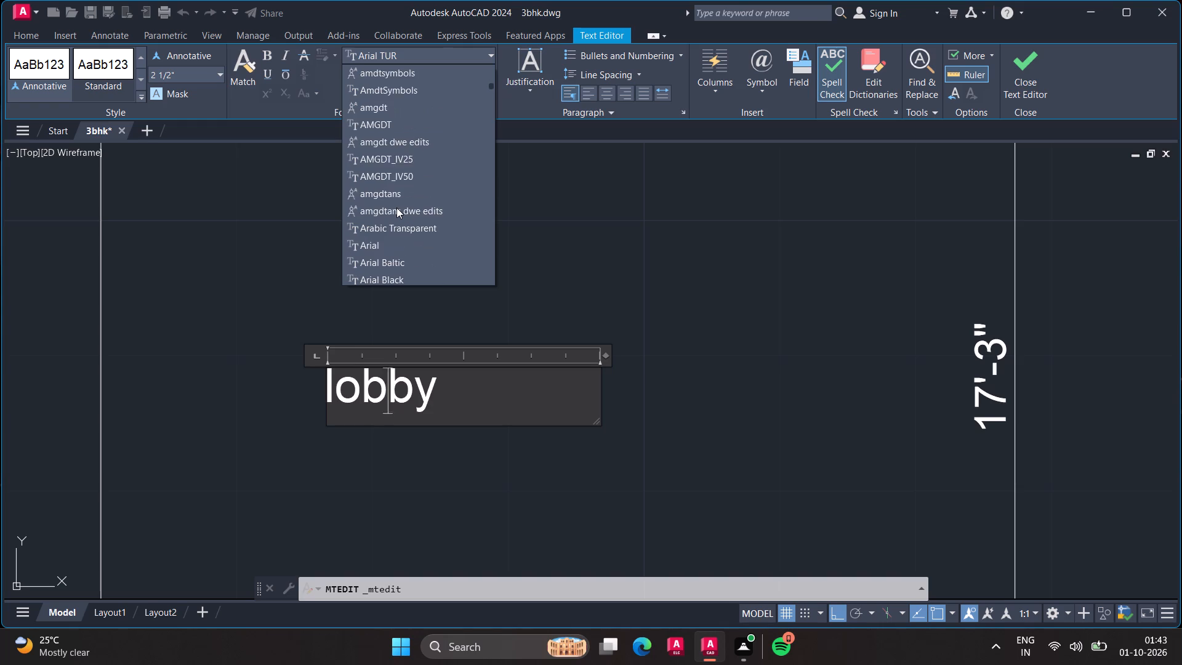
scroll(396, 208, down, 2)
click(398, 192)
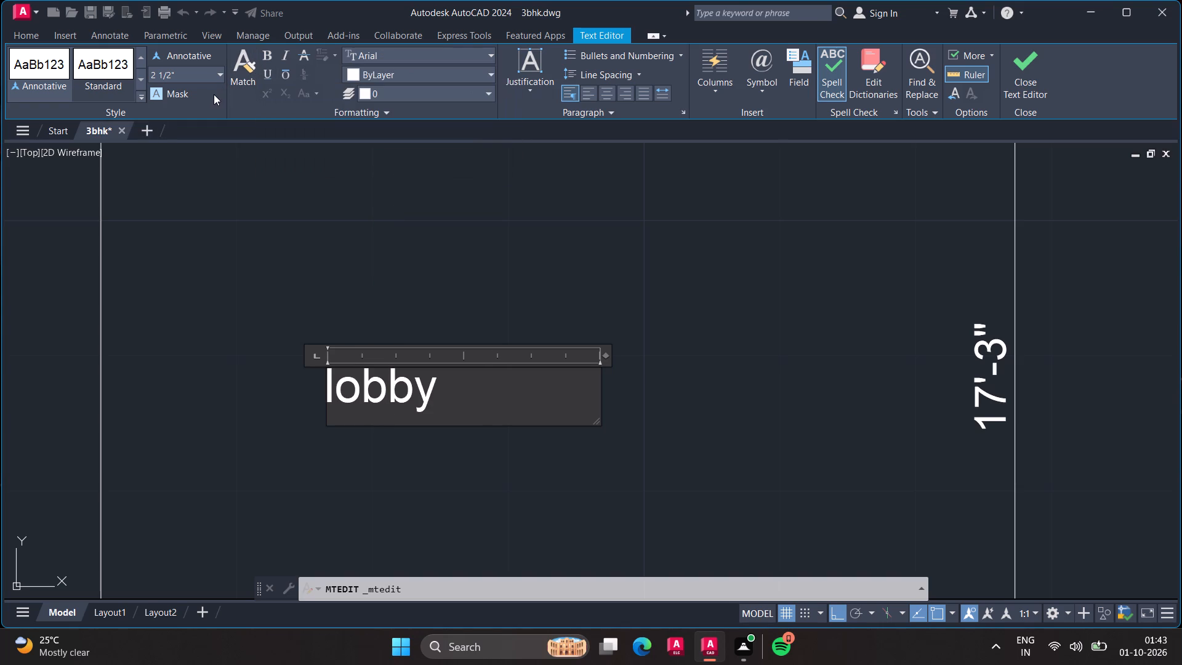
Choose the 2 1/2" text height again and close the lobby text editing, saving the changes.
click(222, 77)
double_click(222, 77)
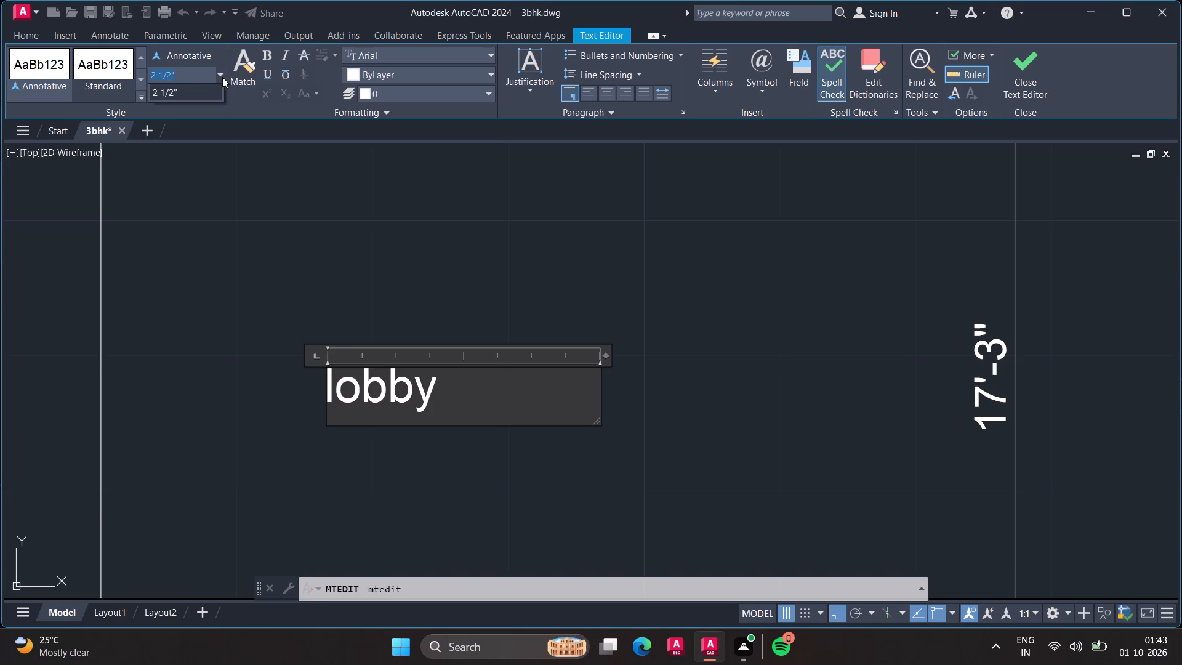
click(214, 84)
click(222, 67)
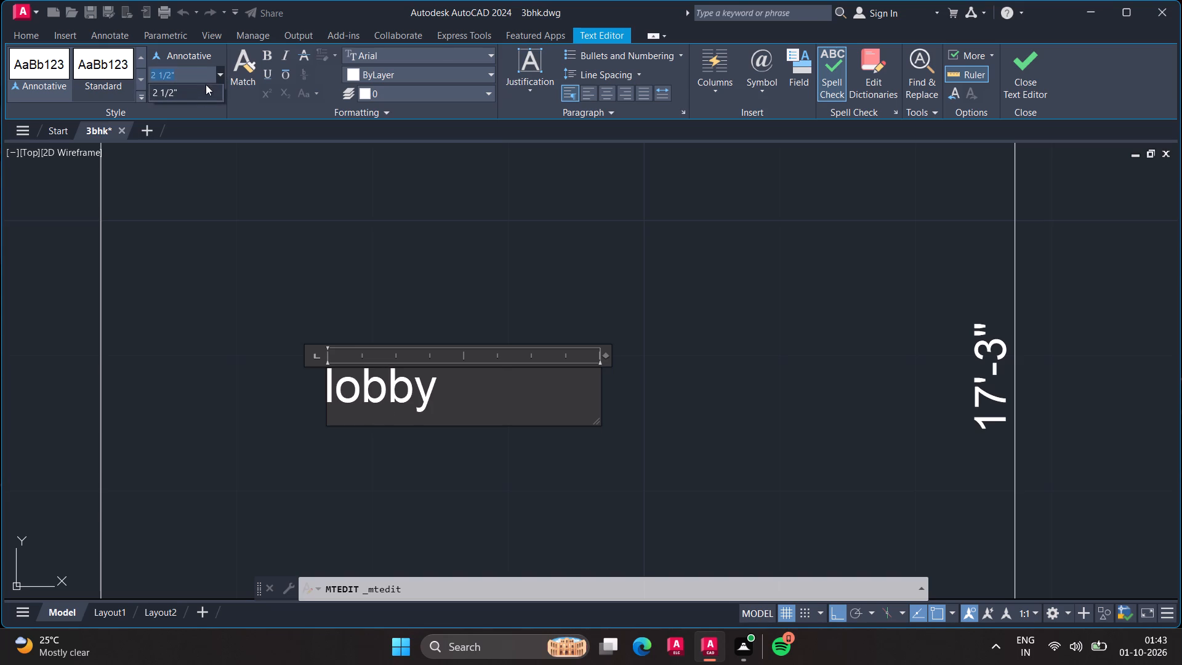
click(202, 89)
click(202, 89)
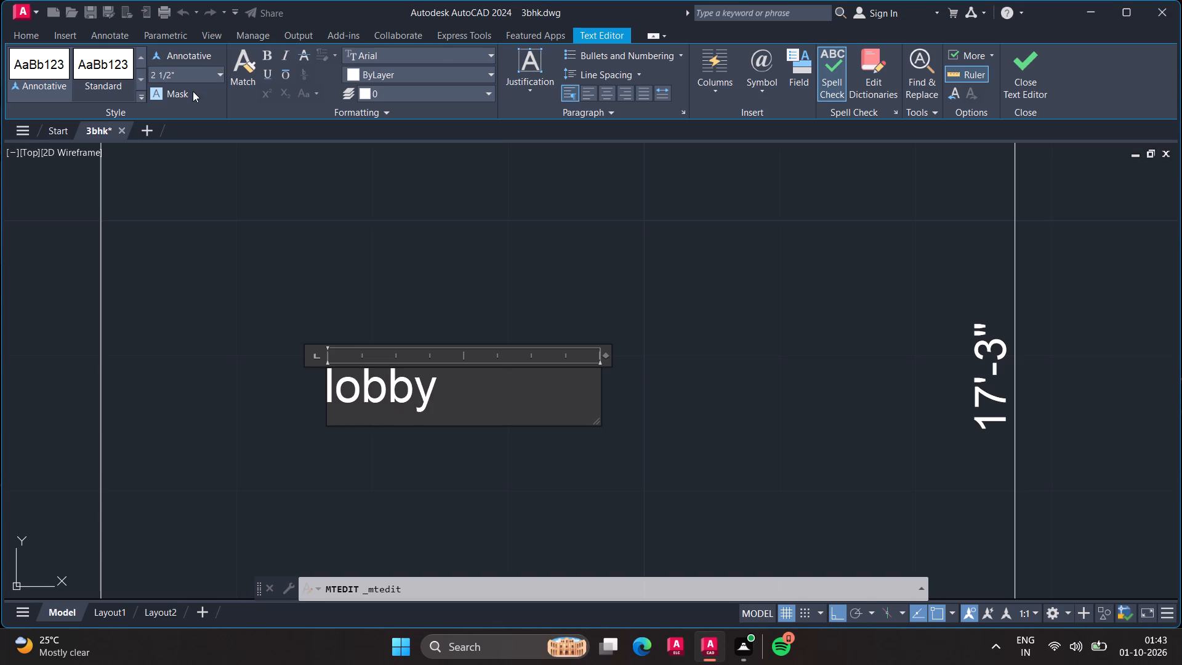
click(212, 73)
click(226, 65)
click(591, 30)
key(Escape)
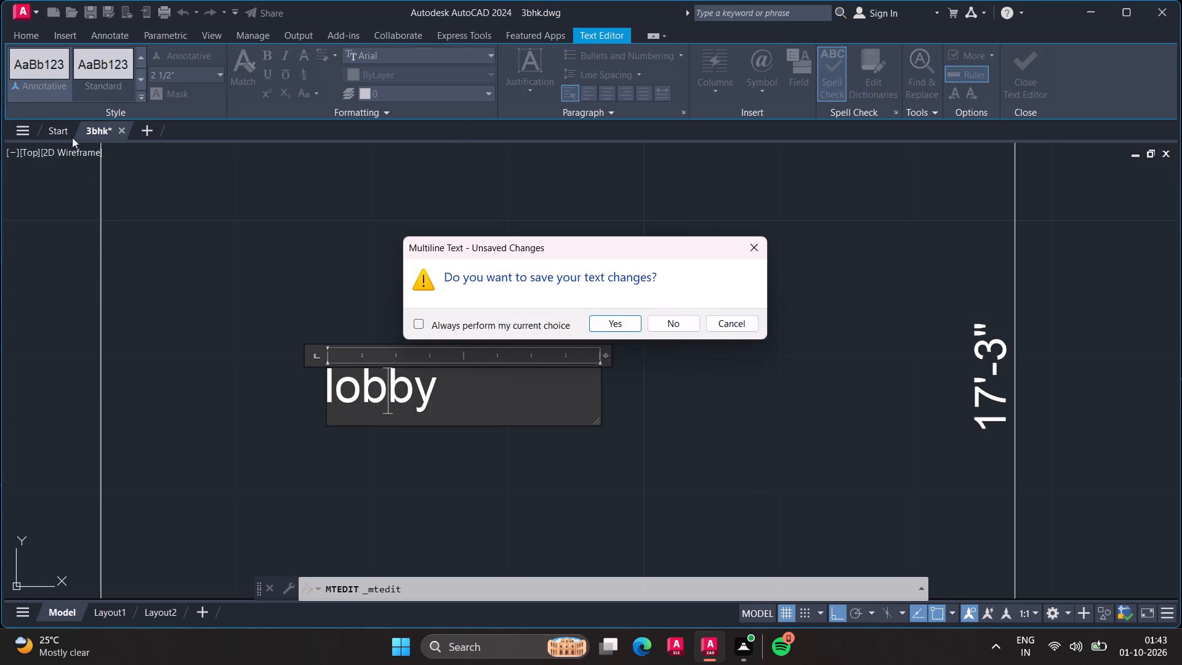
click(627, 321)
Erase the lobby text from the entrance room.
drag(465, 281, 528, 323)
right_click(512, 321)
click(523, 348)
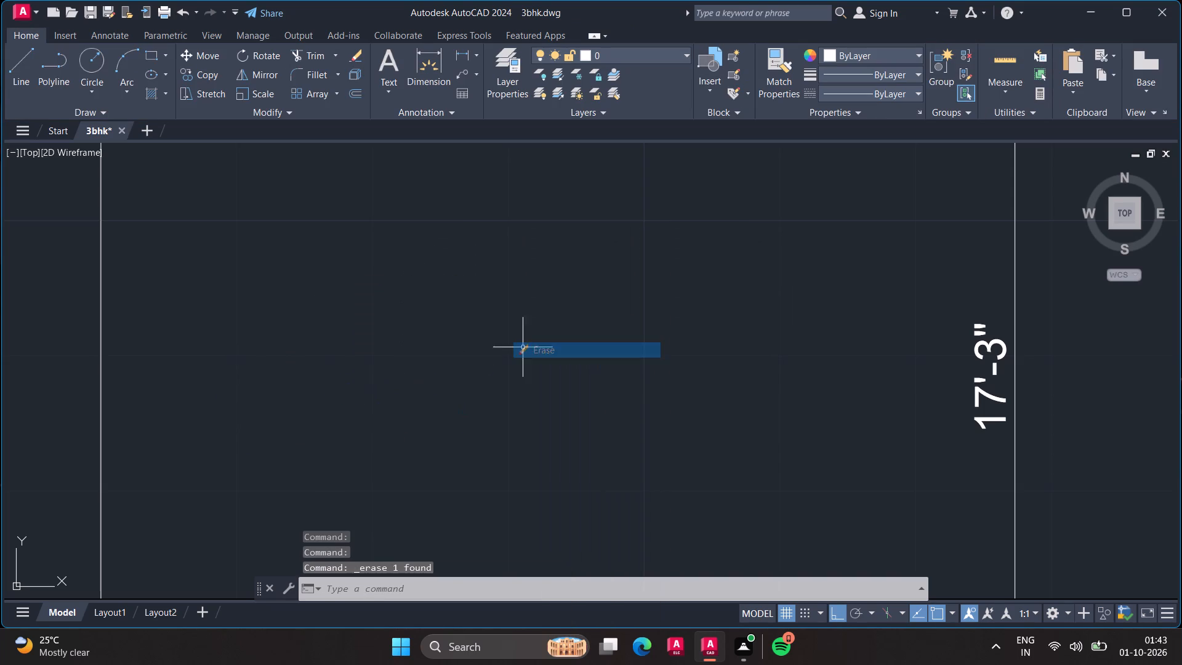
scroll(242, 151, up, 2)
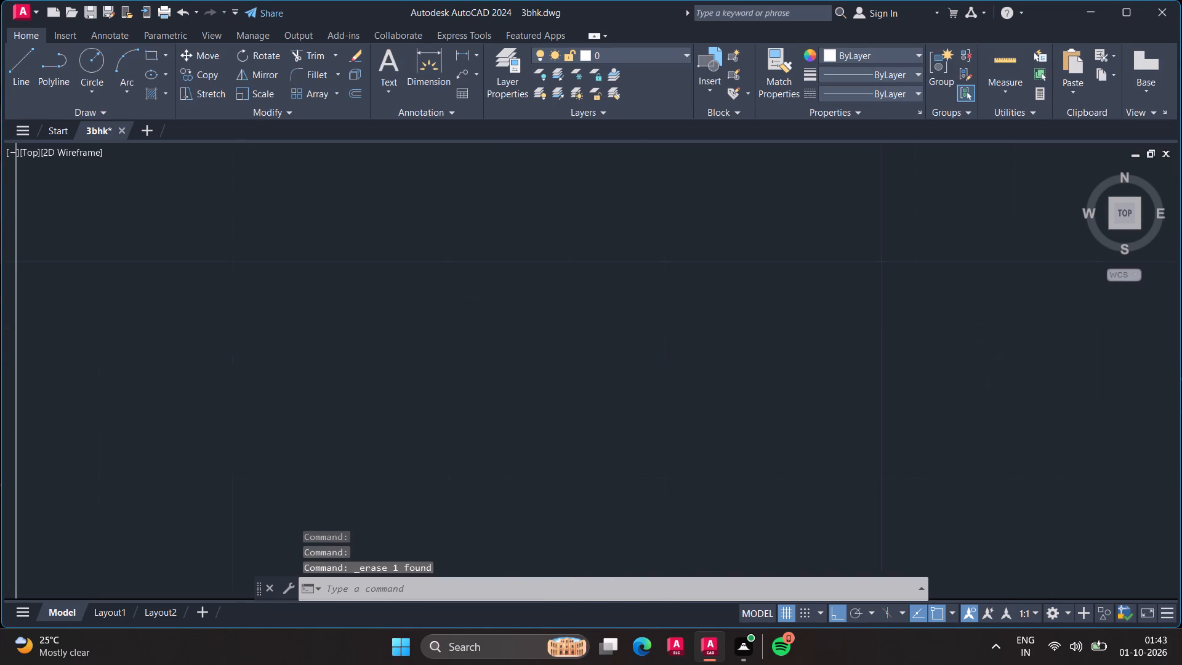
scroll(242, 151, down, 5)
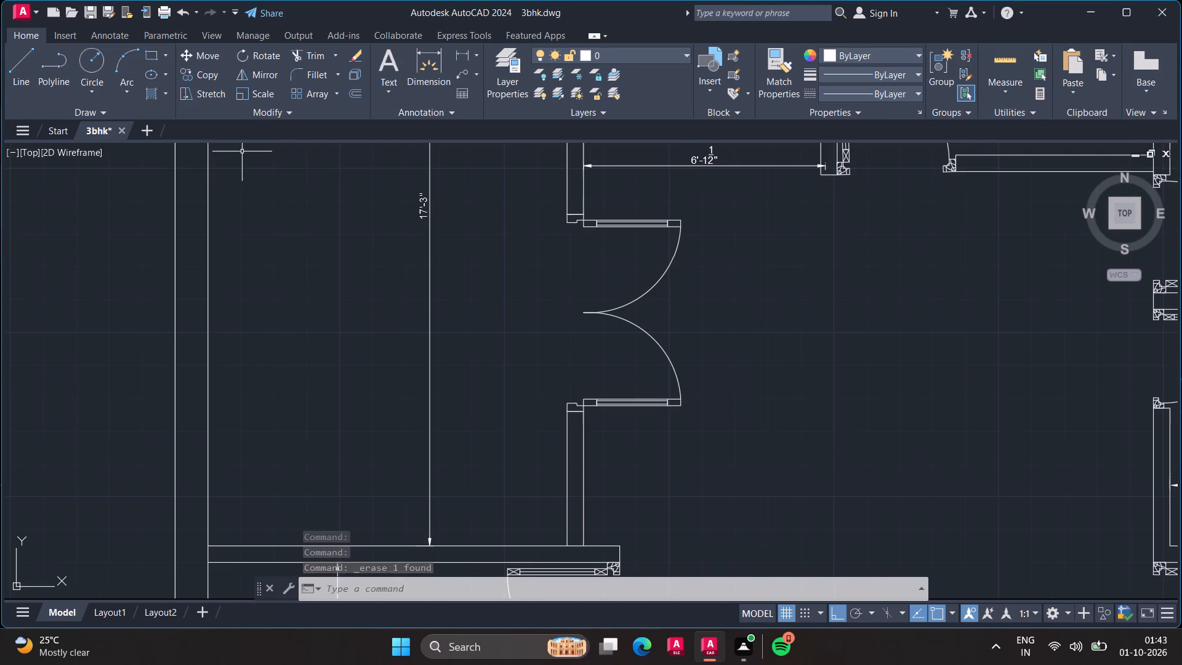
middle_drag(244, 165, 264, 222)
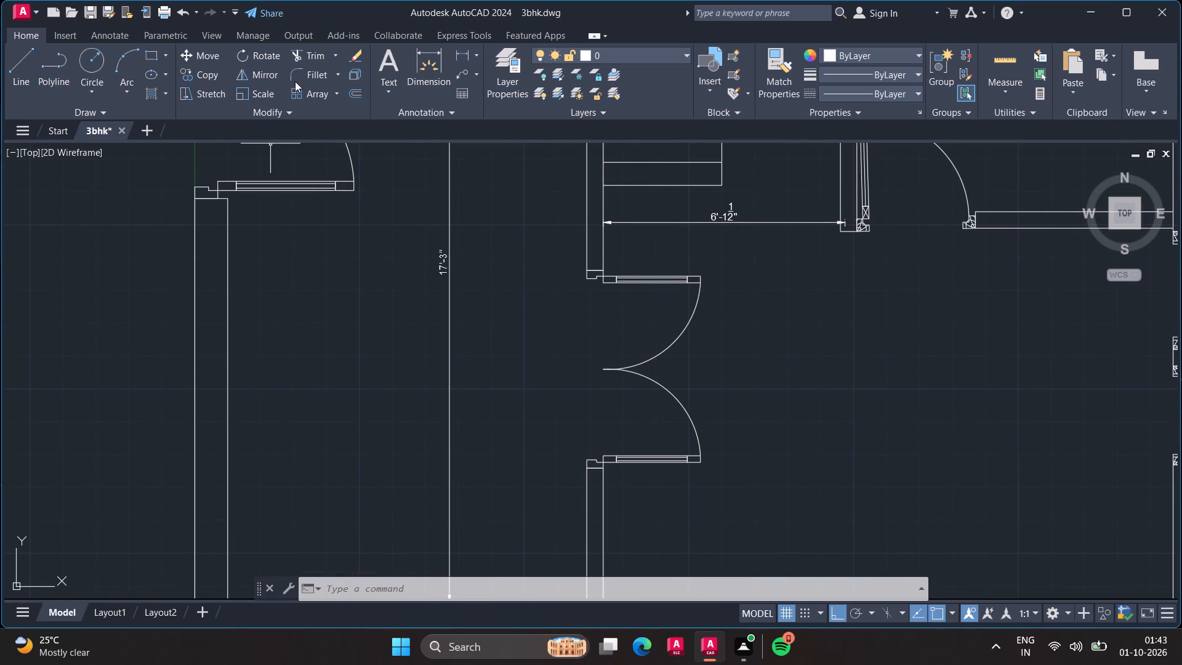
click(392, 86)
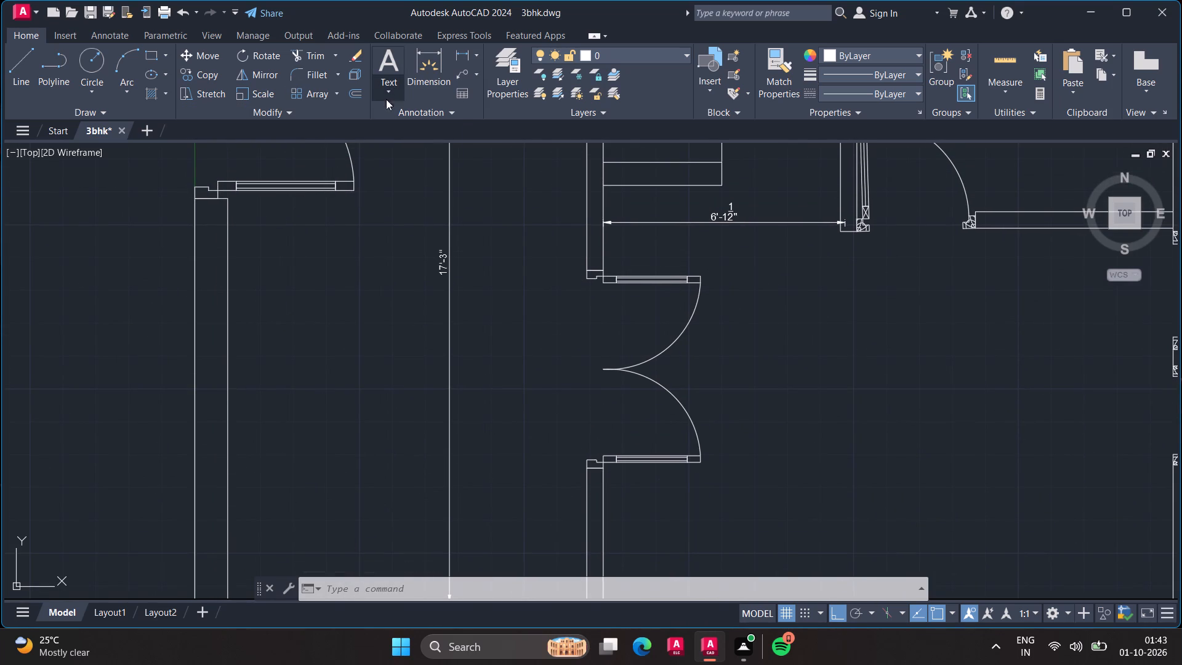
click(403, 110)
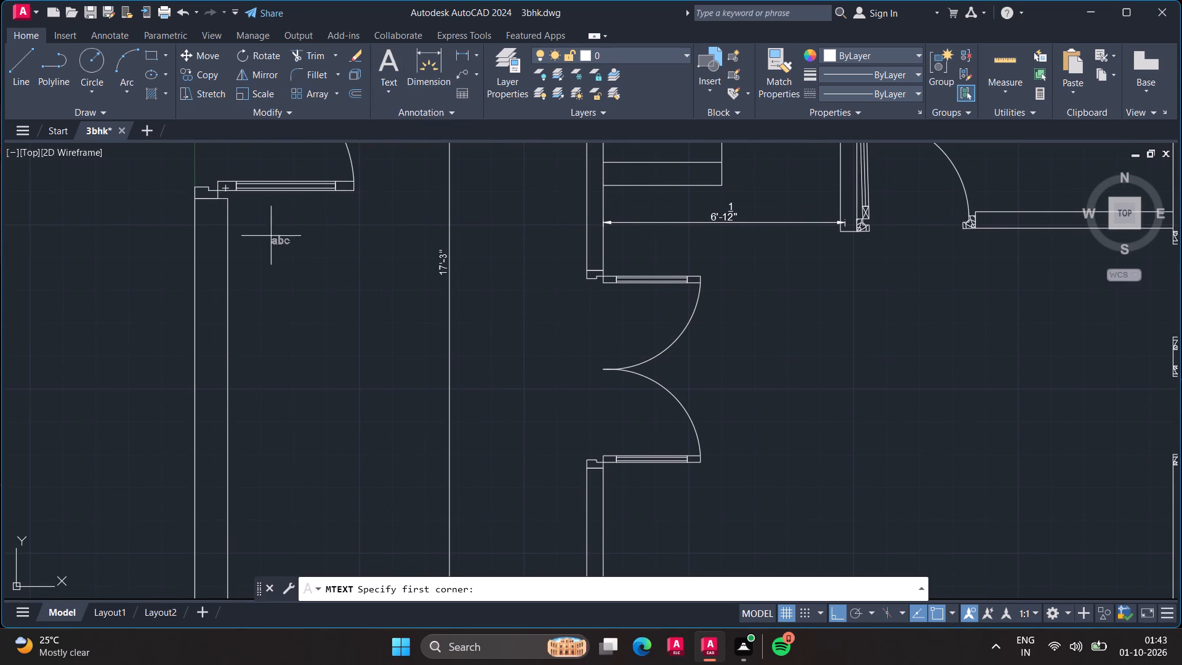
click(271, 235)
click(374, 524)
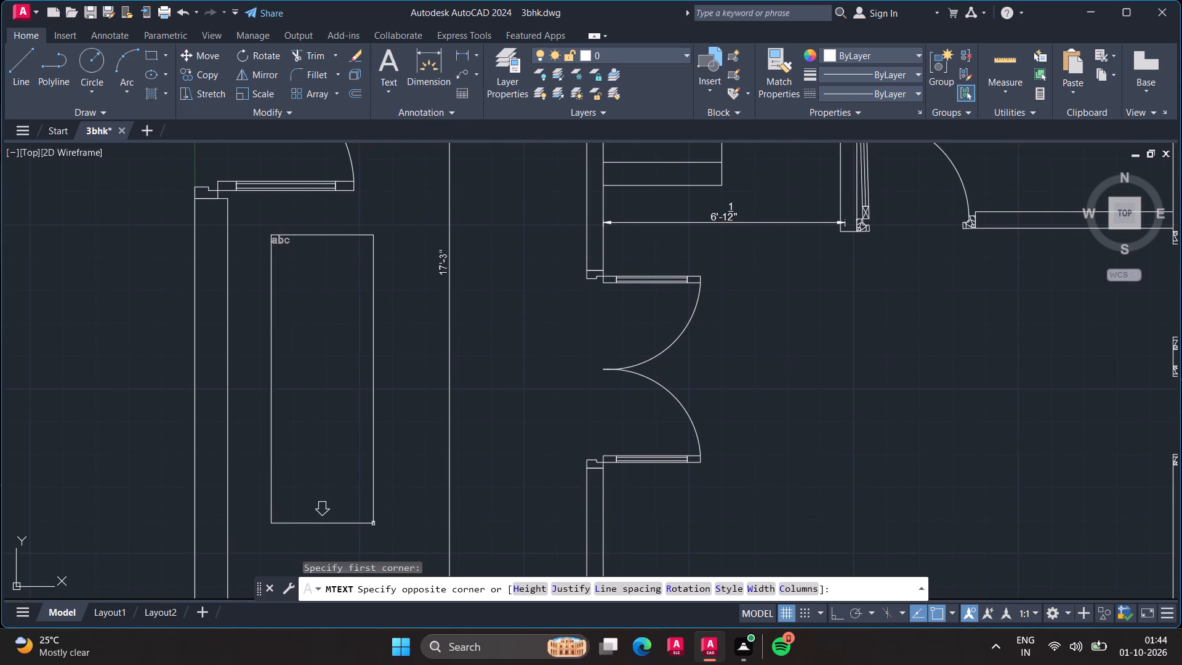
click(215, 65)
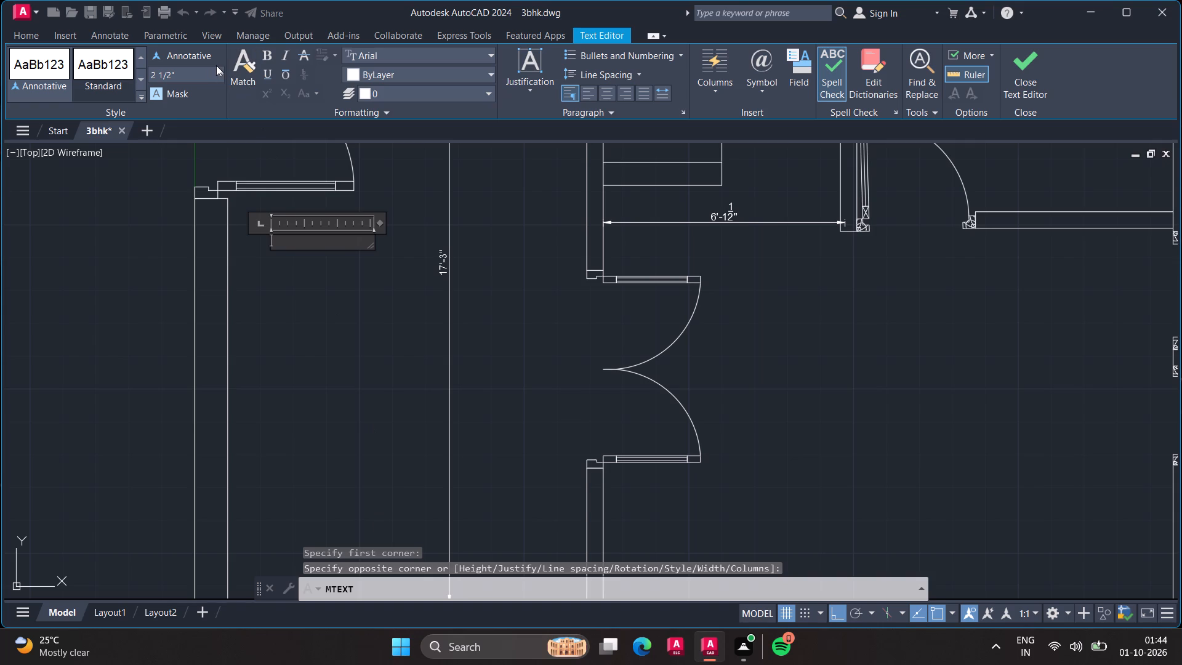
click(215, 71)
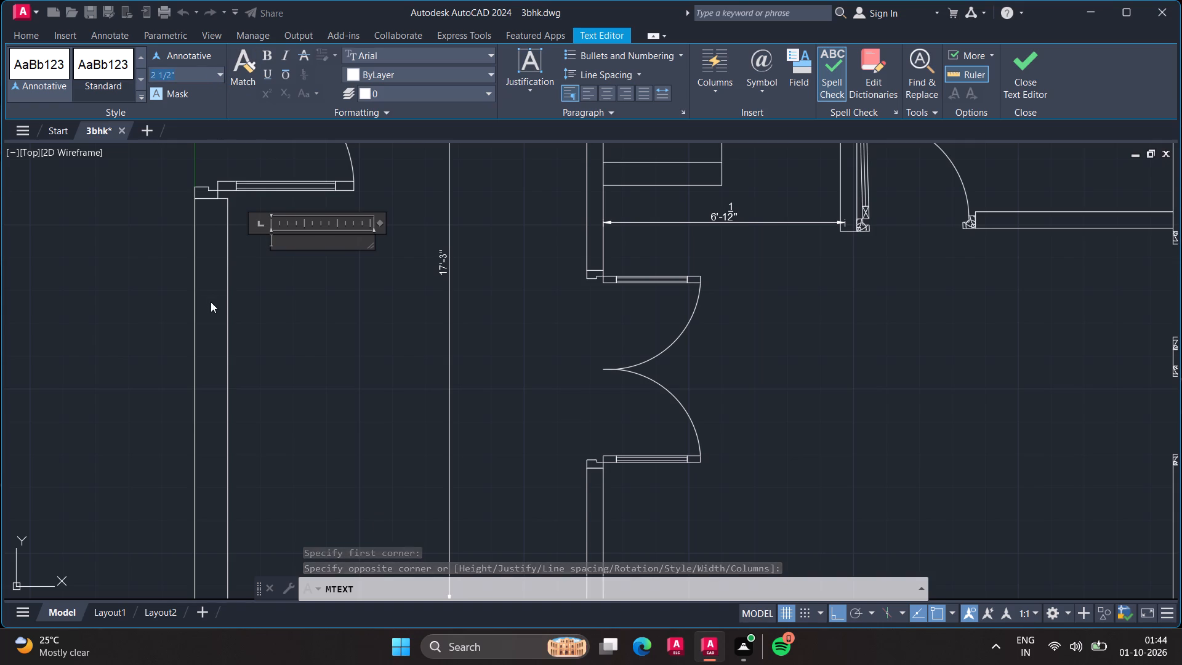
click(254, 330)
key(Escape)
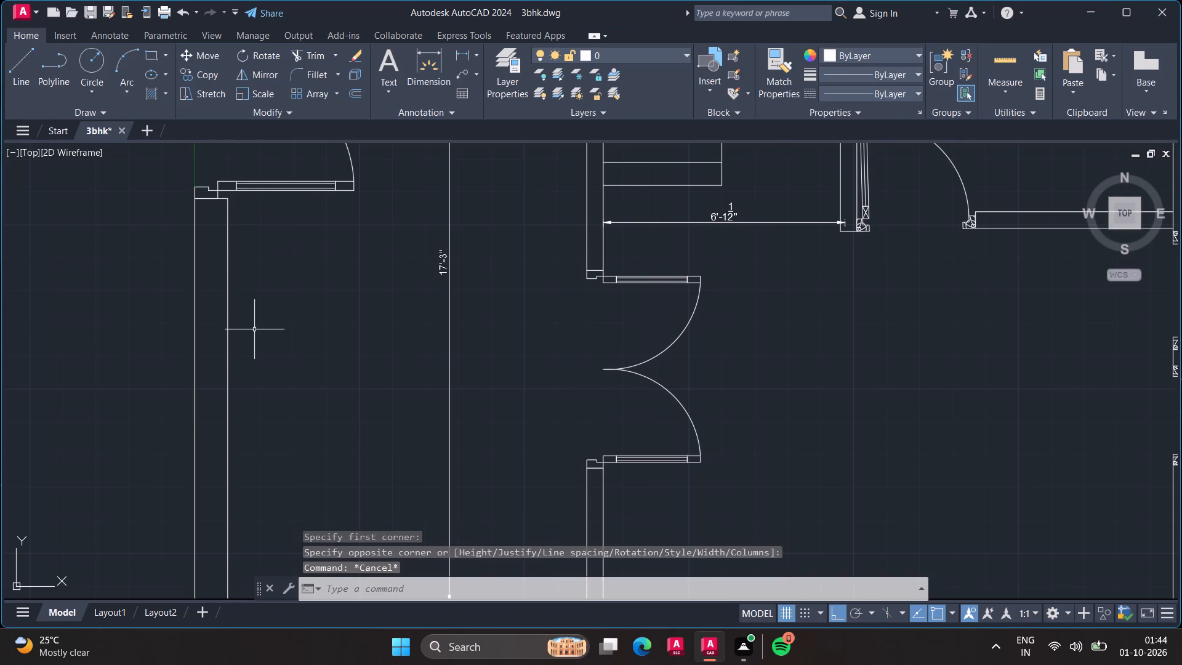
Modify the ISO-25 dimension style to a text height of 1 9/16" and set it as the current style.
key(d)
key(Return)
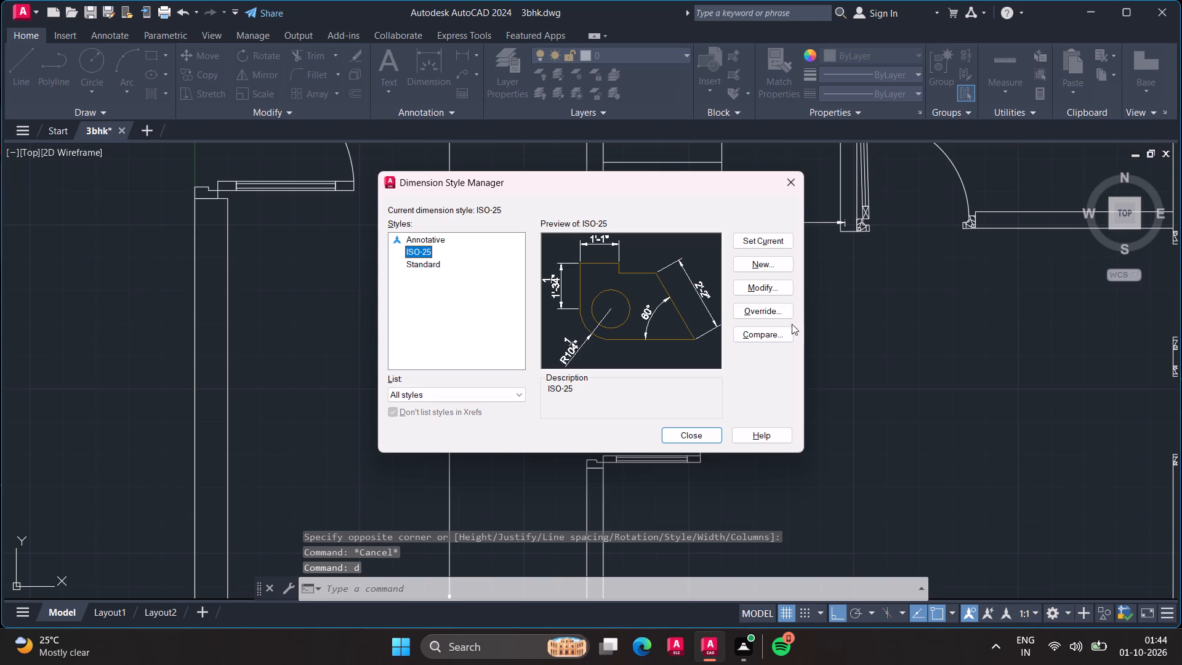
click(775, 290)
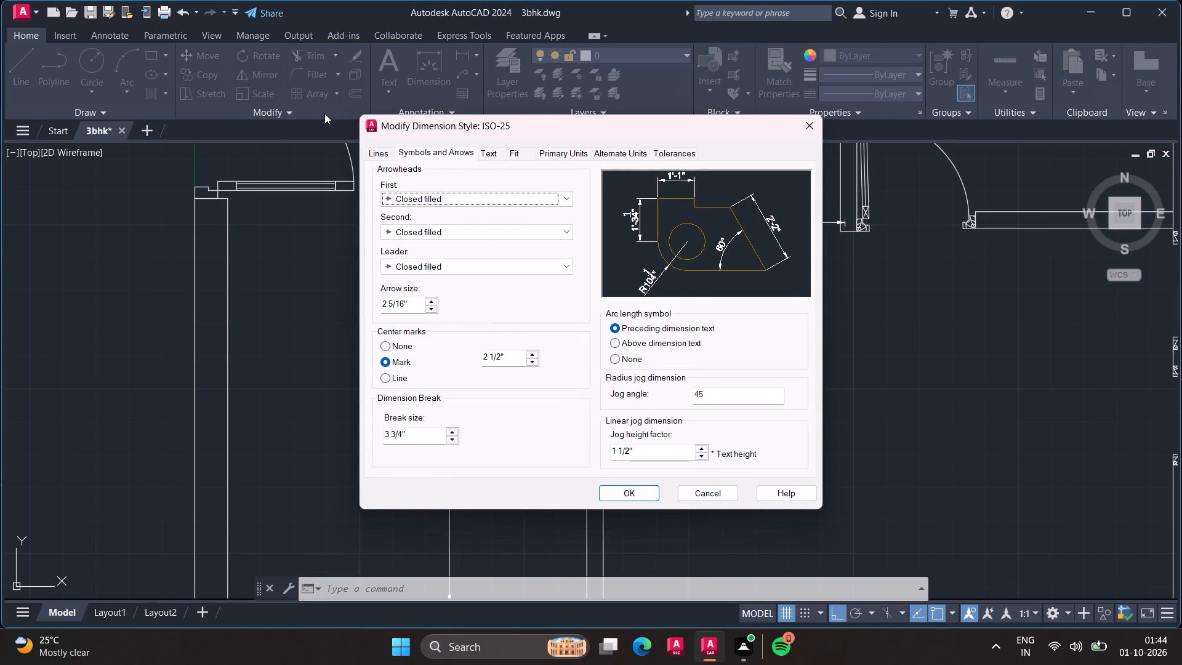
click(496, 150)
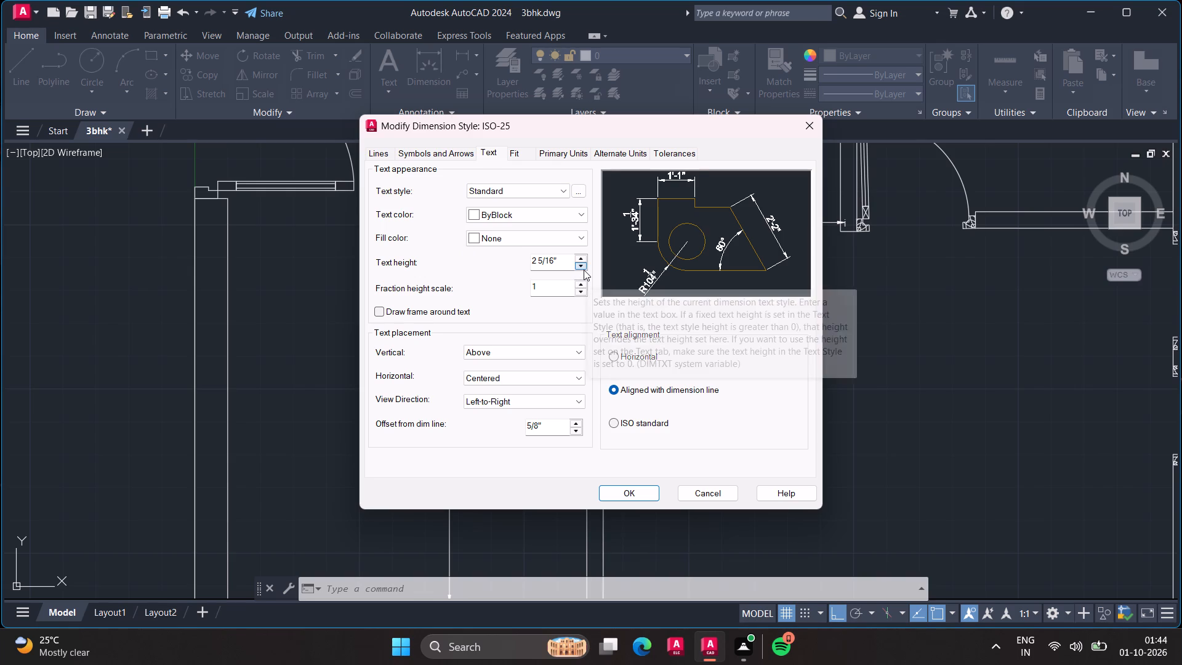
click(584, 270)
click(584, 270)
click(584, 270)
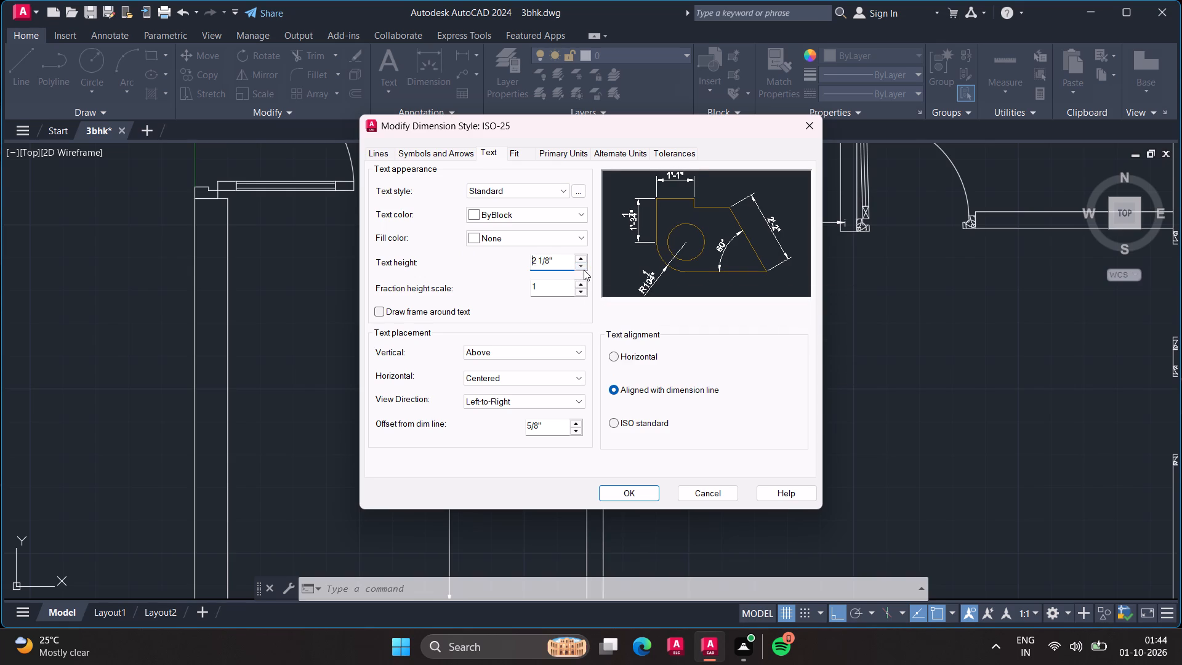
click(584, 270)
click(584, 270)
click(584, 270)
click(584, 270)
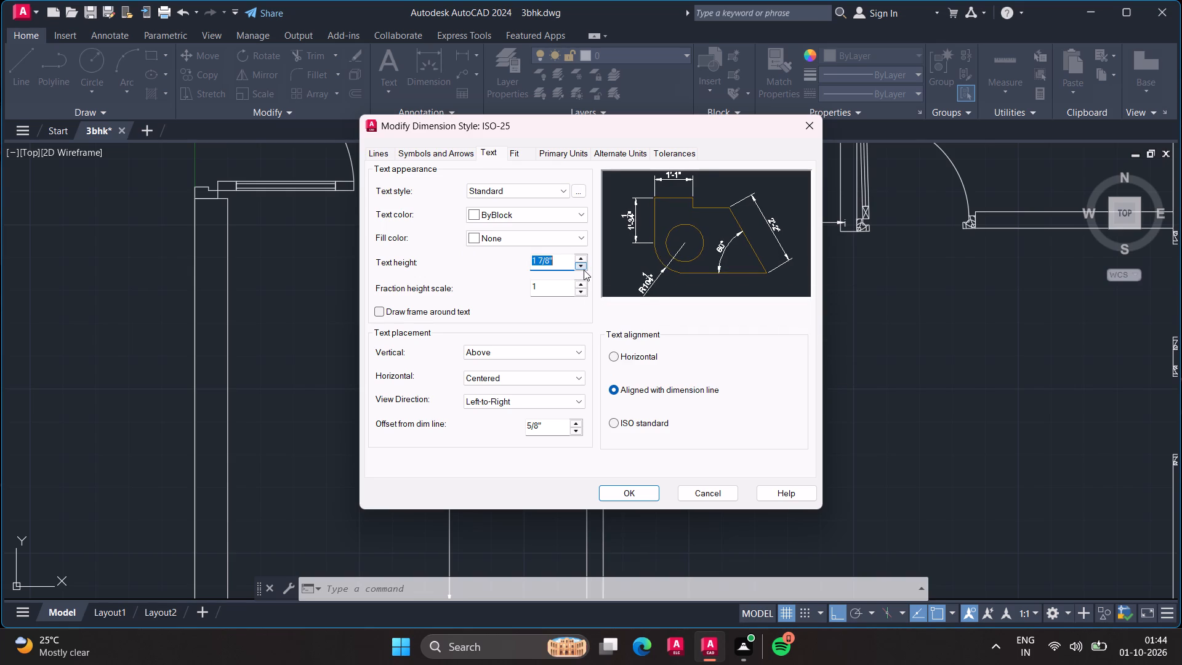
click(584, 270)
click(584, 270)
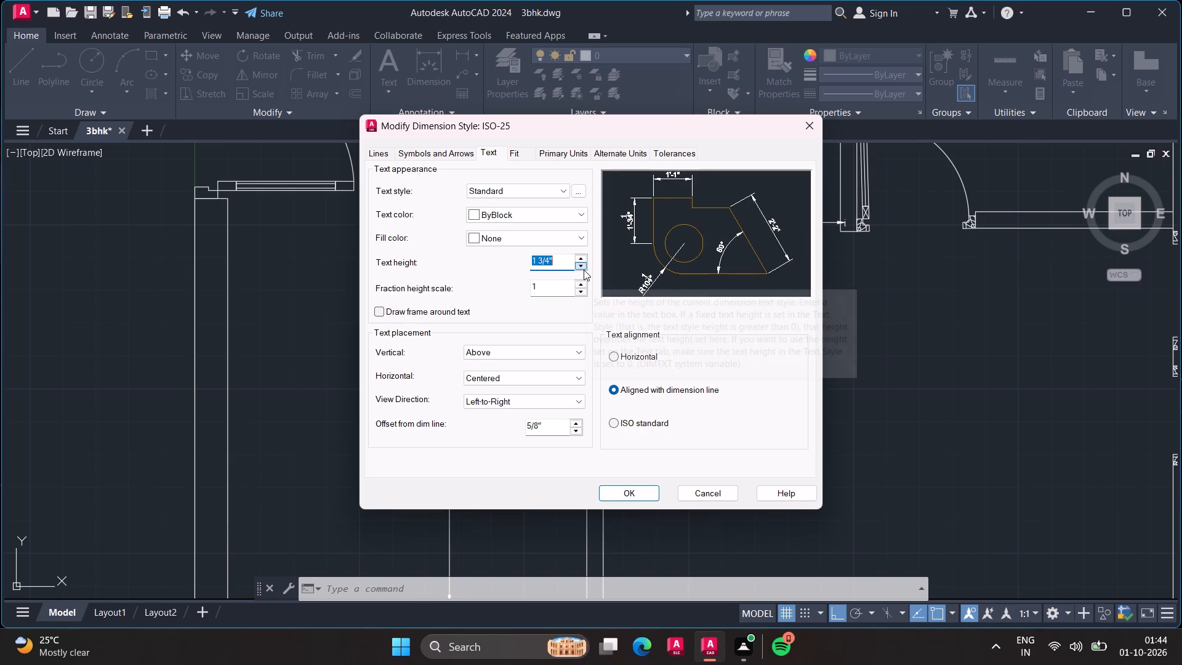
double_click(584, 270)
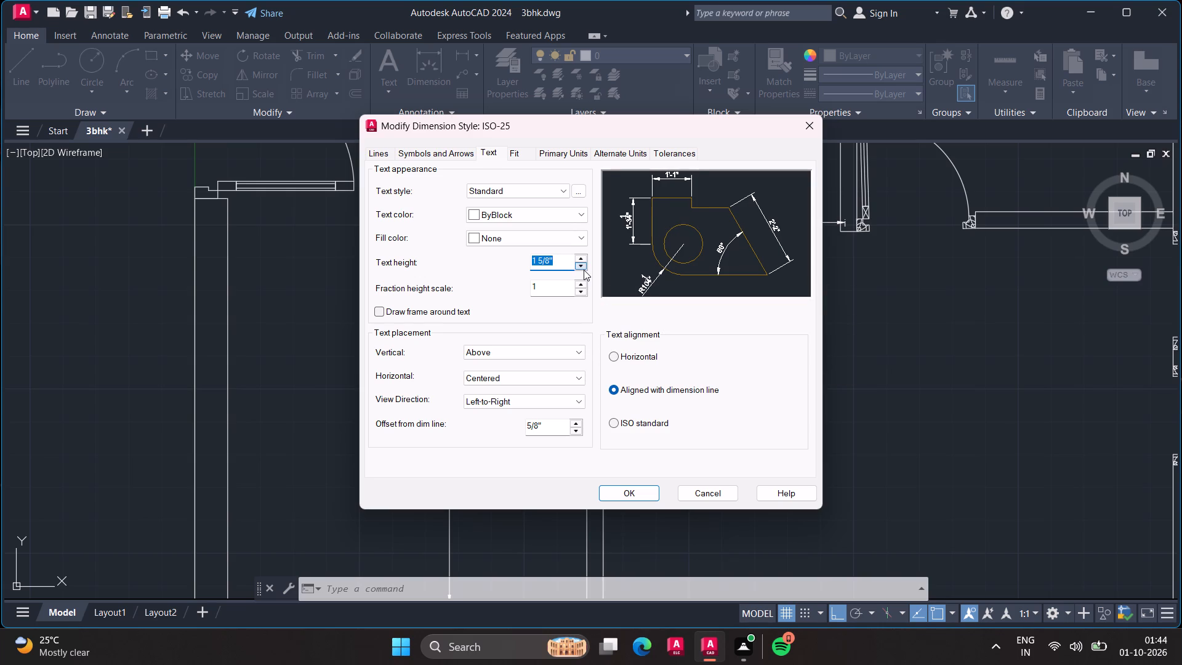
click(567, 157)
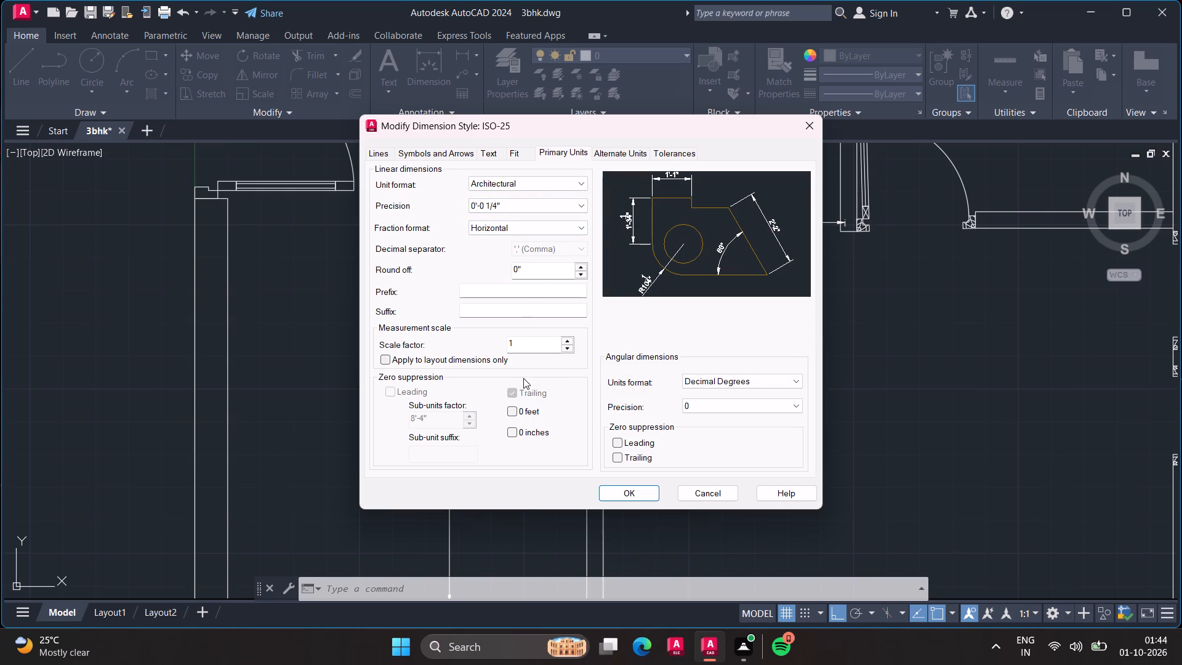
click(512, 155)
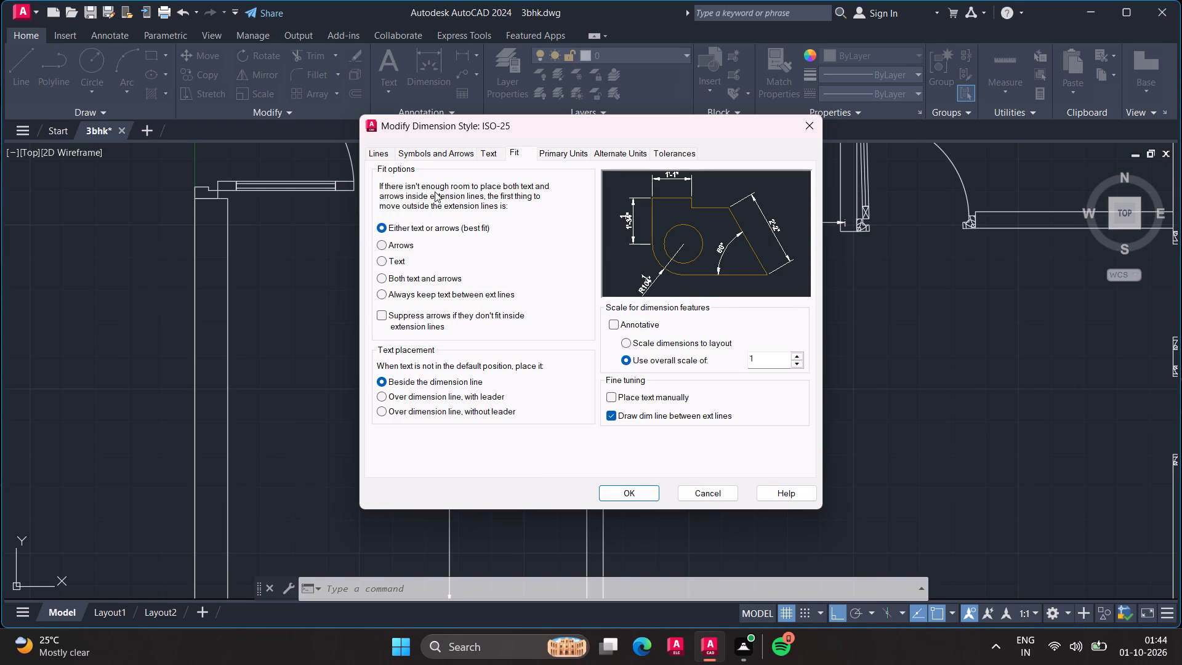
click(486, 152)
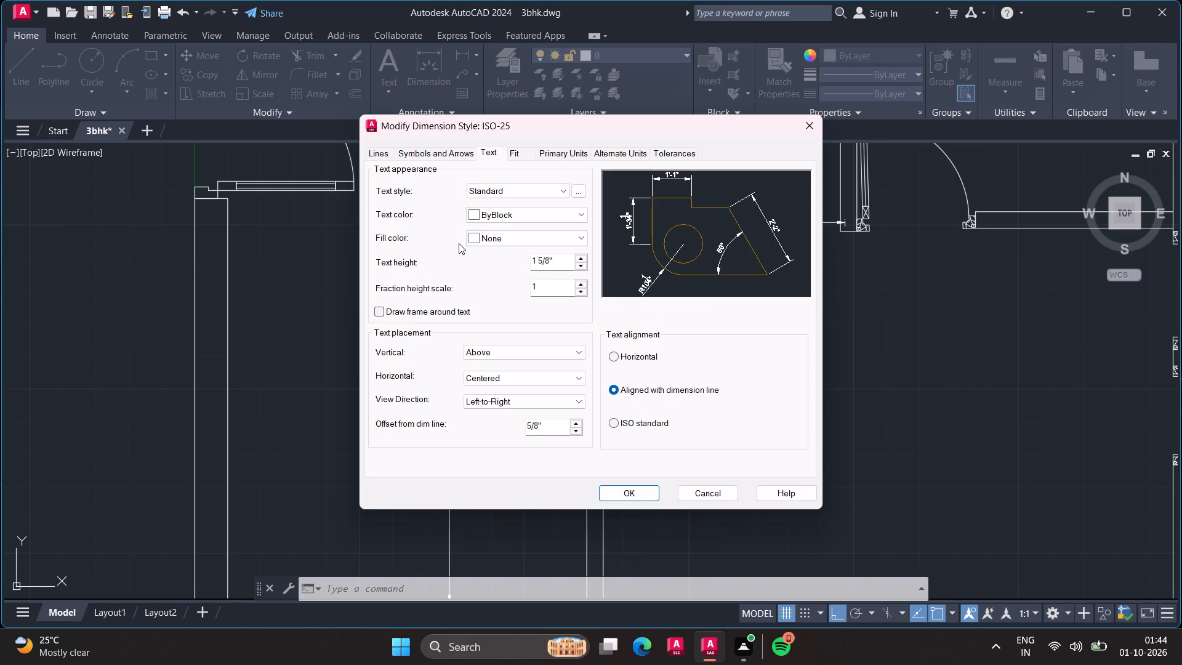
click(585, 267)
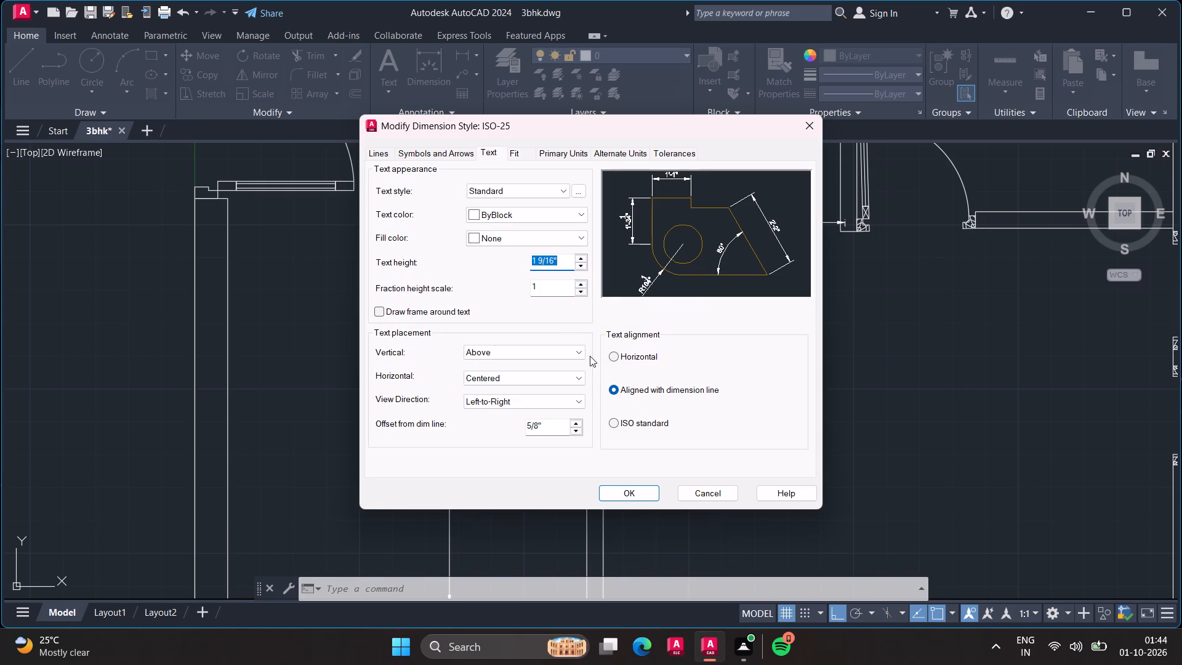
click(633, 492)
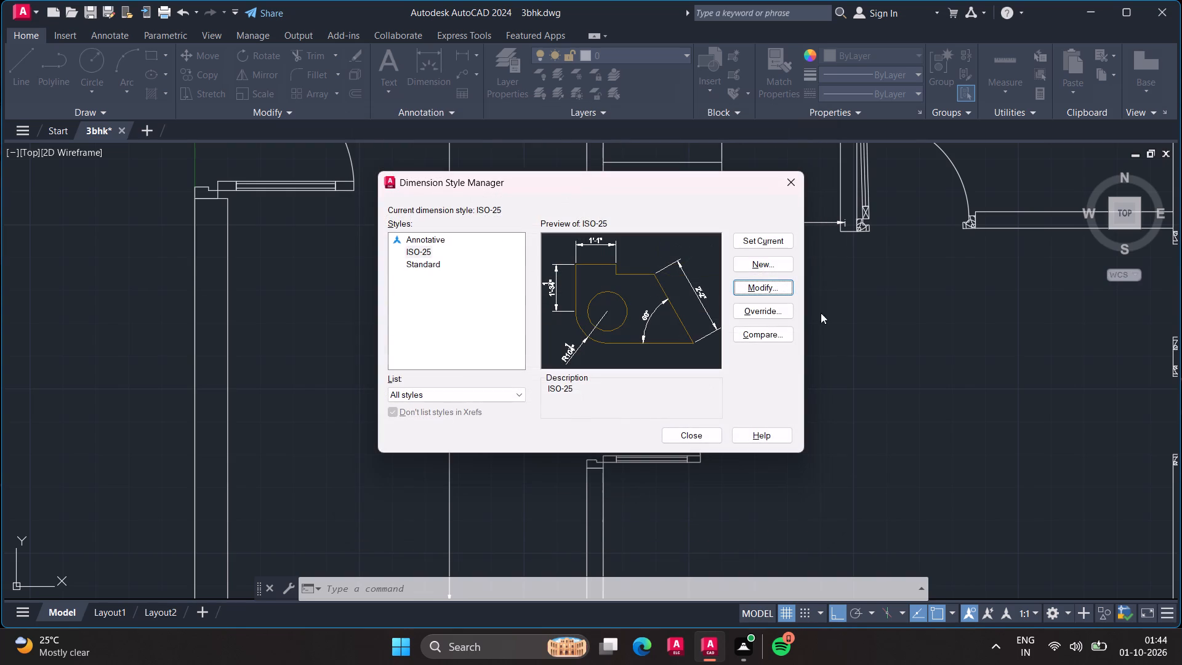
click(770, 234)
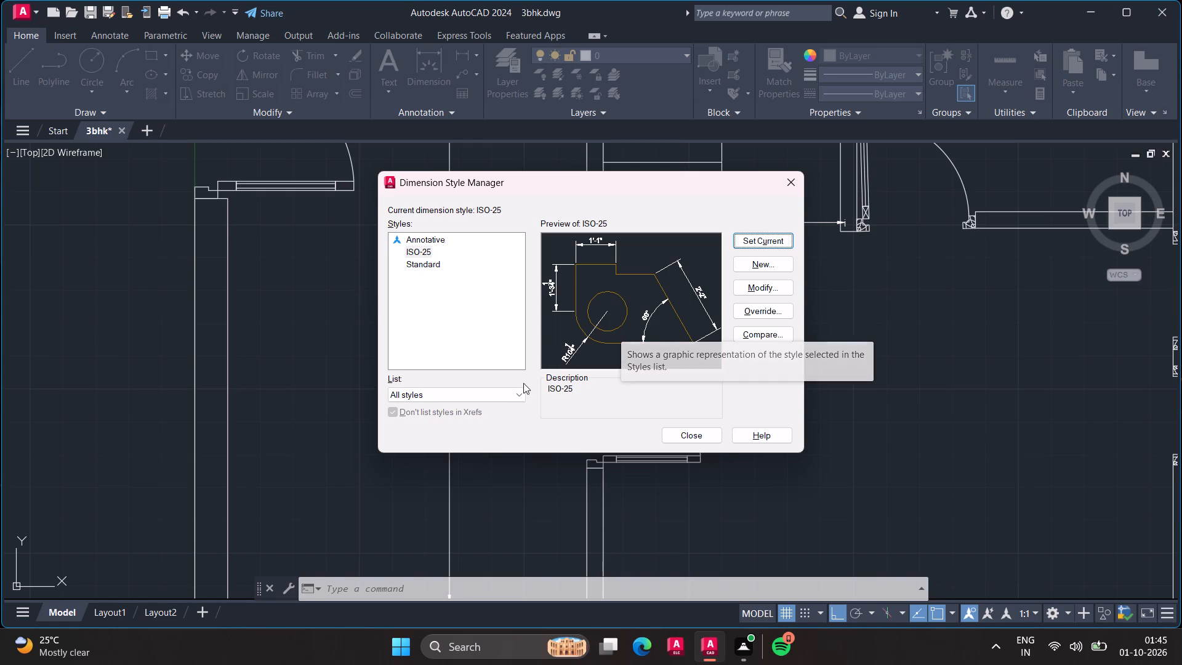
click(702, 434)
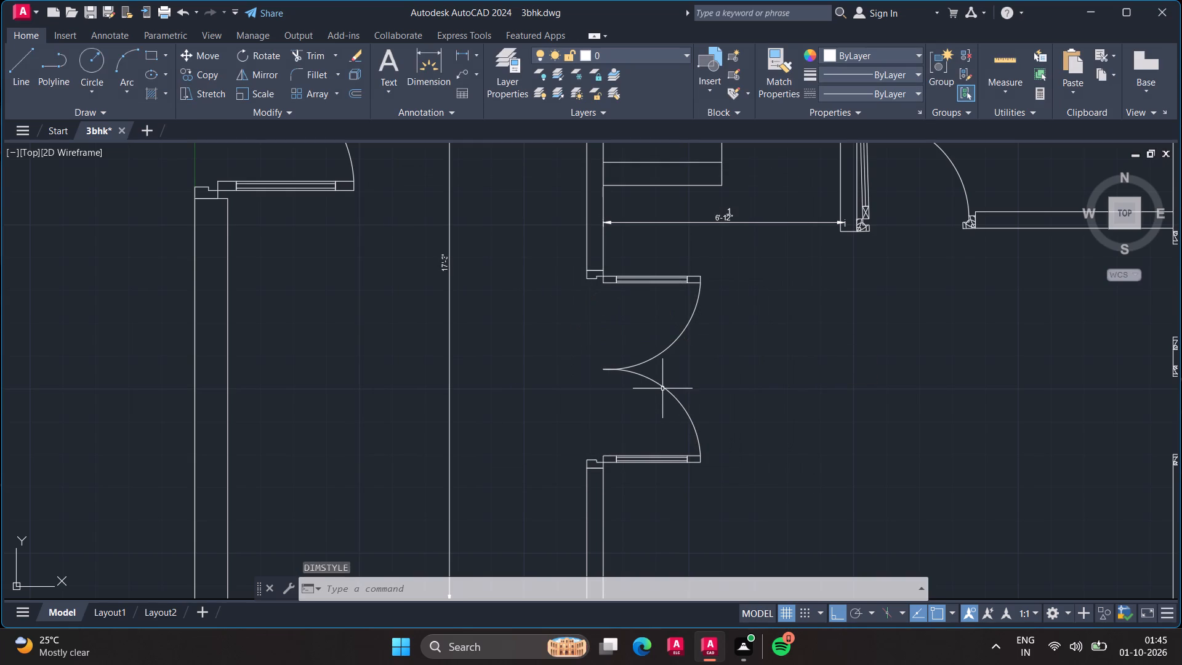
Add single-line text reading "lobby" in the entrance room below the double door, picking its height and rotation freehand.
scroll(664, 386, down, 2)
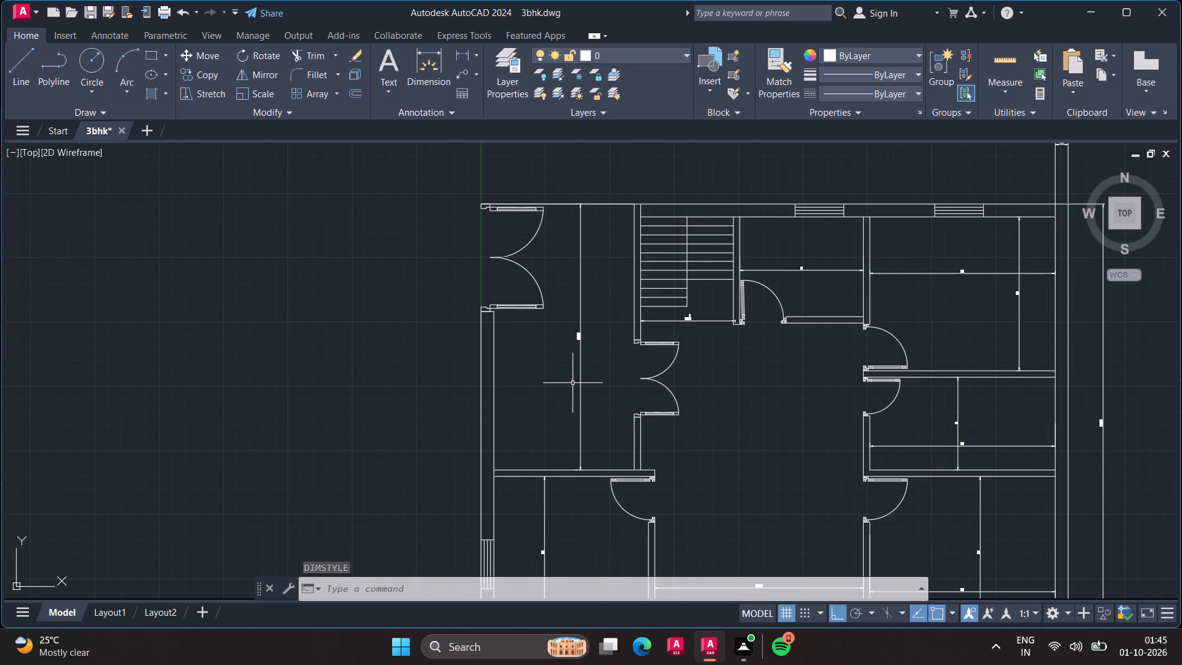
click(386, 86)
click(384, 145)
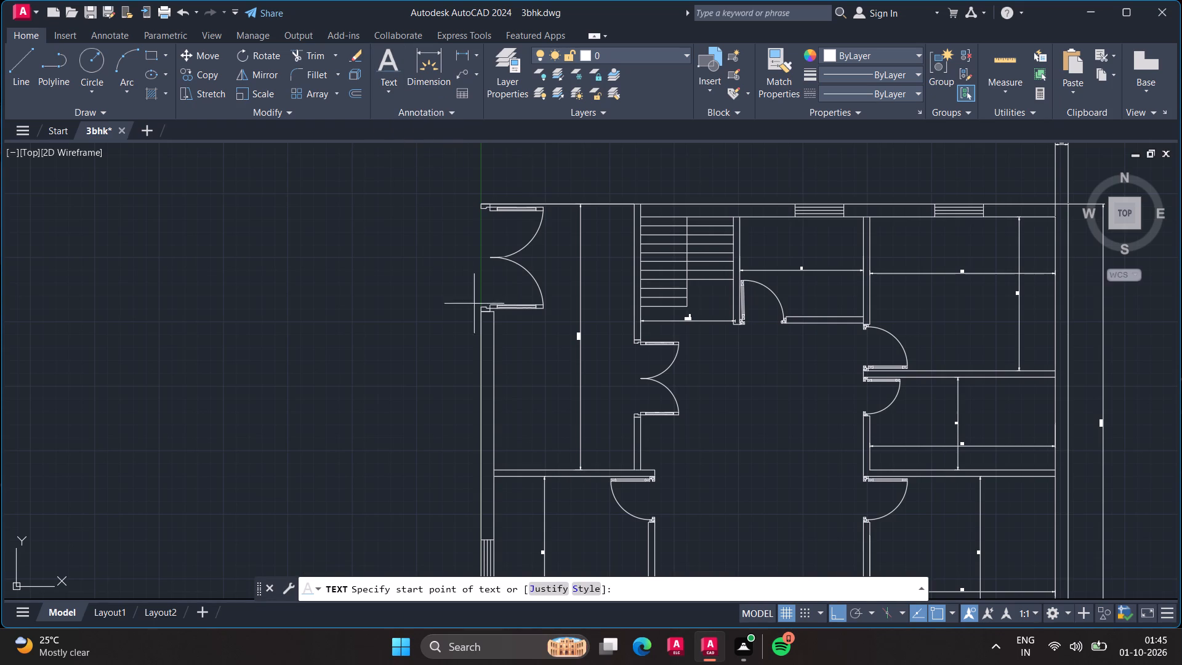
click(507, 325)
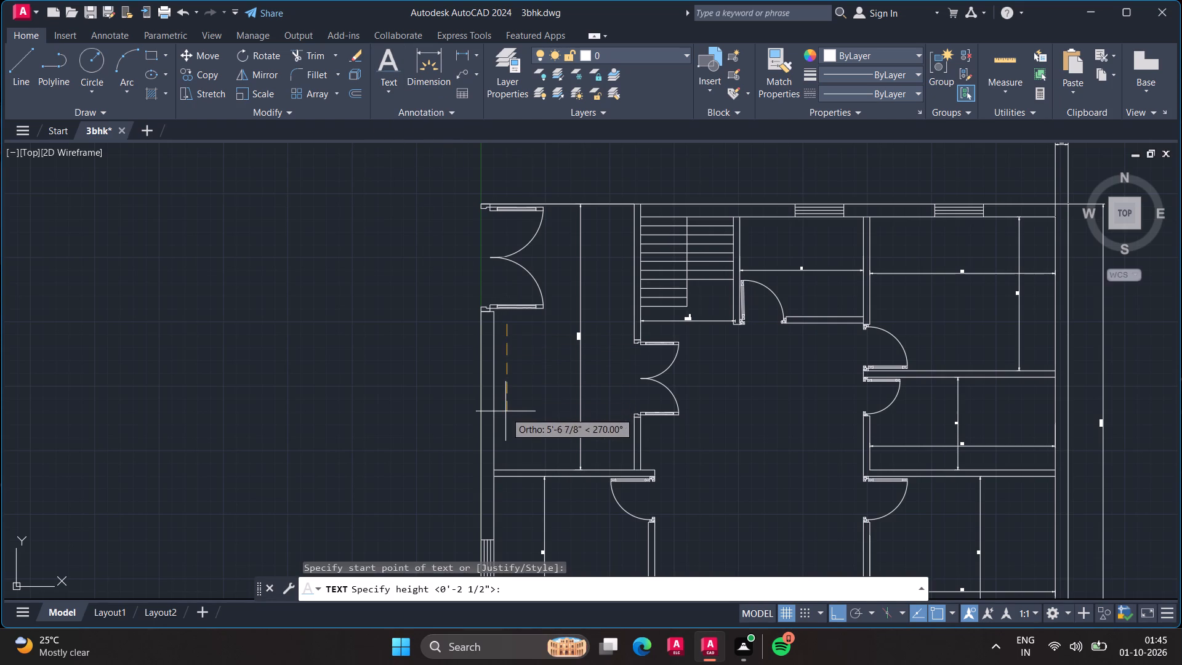
click(535, 384)
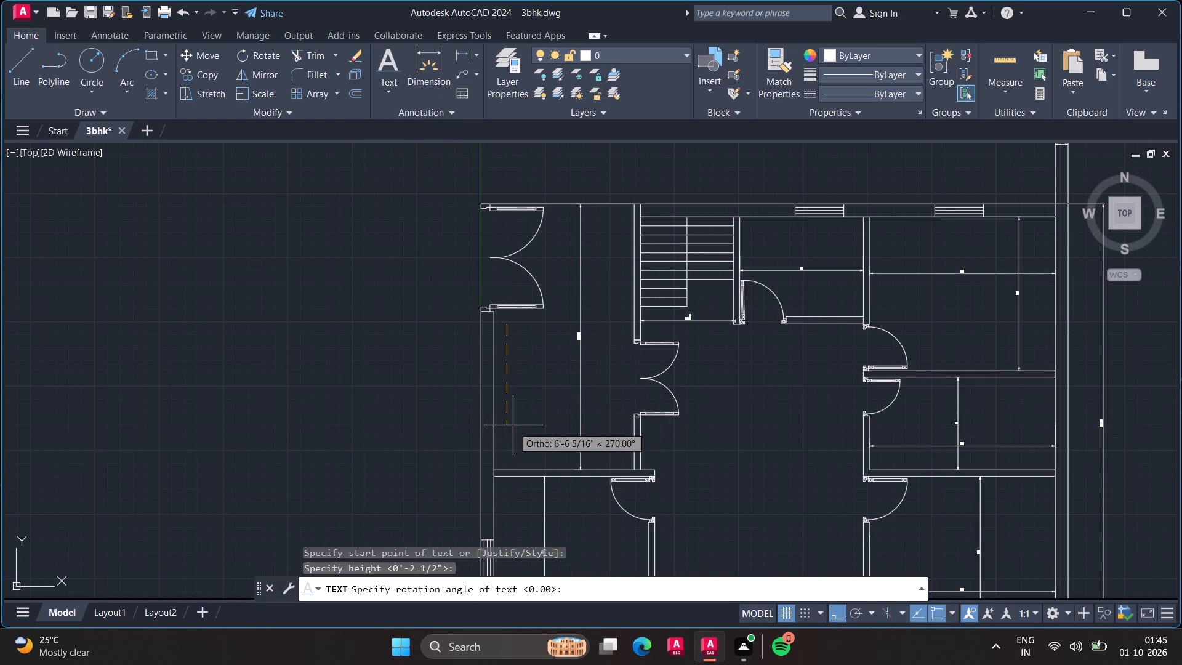
click(520, 422)
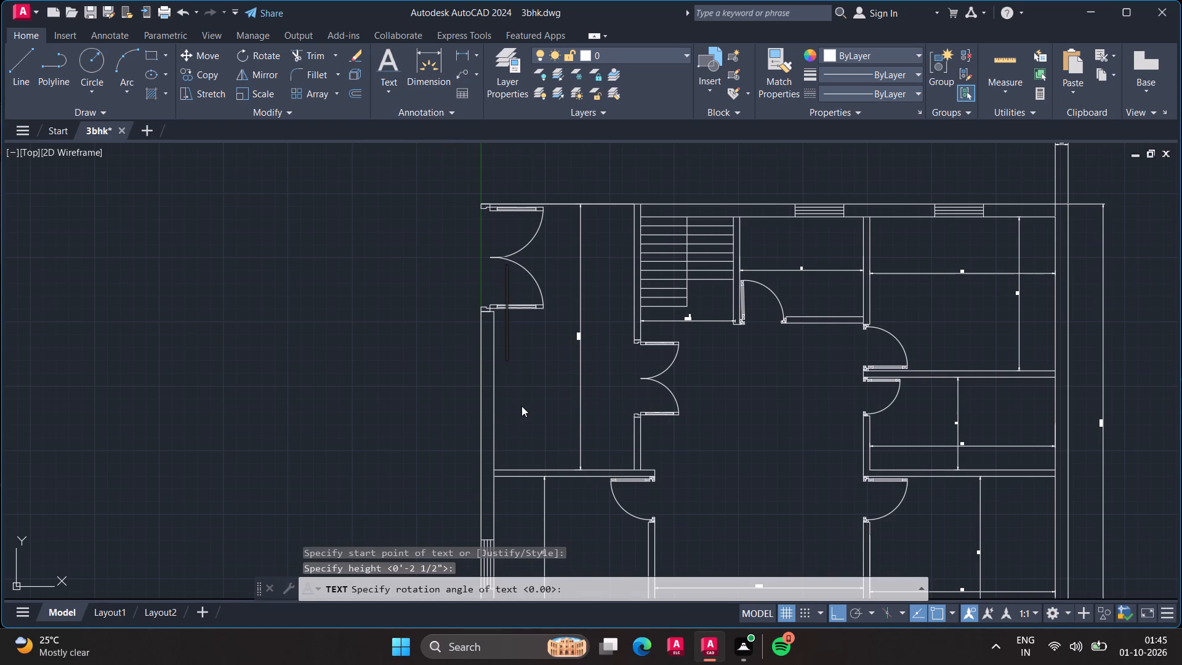
double_click(506, 318)
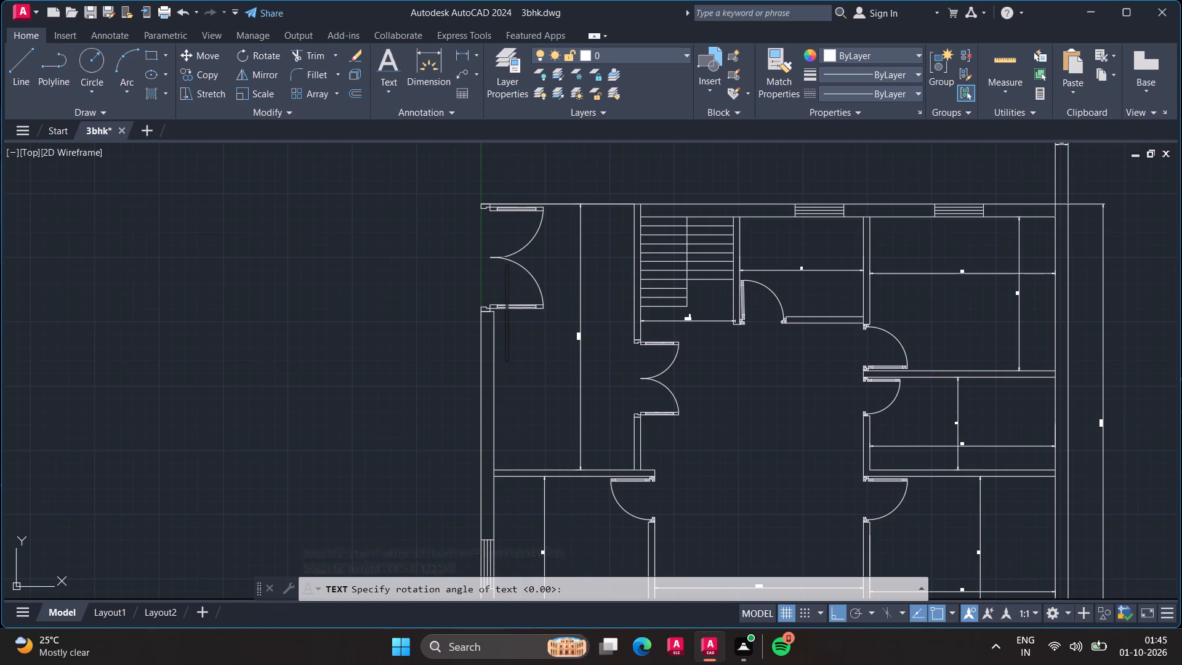
drag(506, 318, 505, 424)
text(lo)
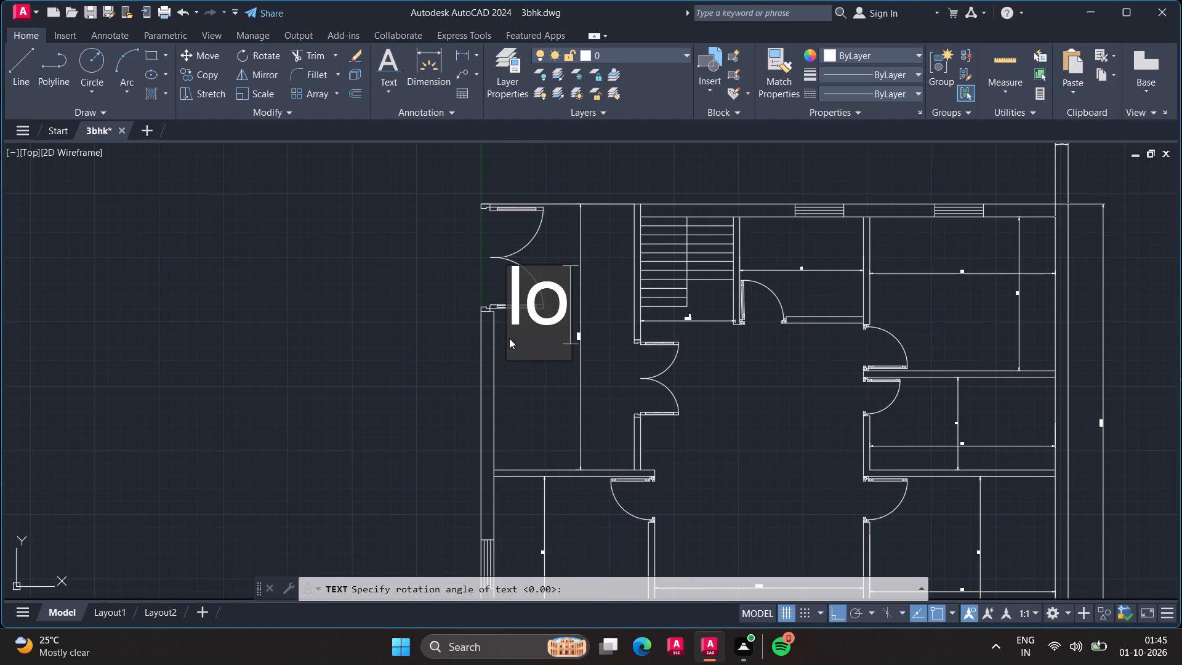
text(bby)
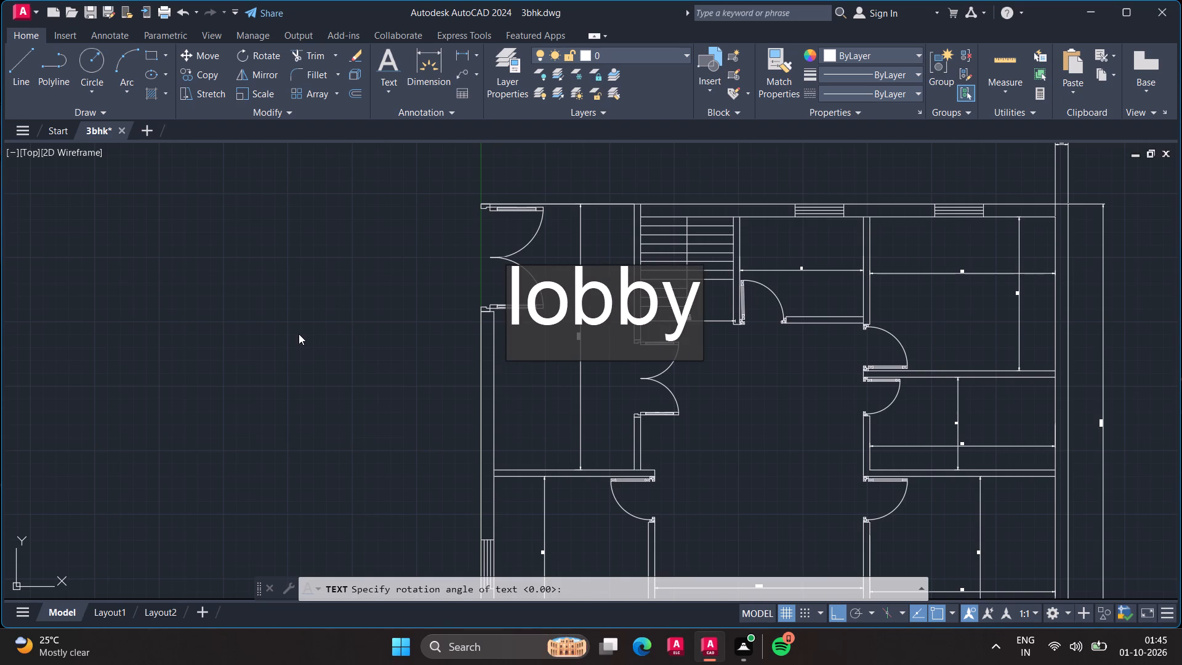
double_click(299, 334)
Finish the single-line lobby text entry and leave the text command.
double_click(599, 292)
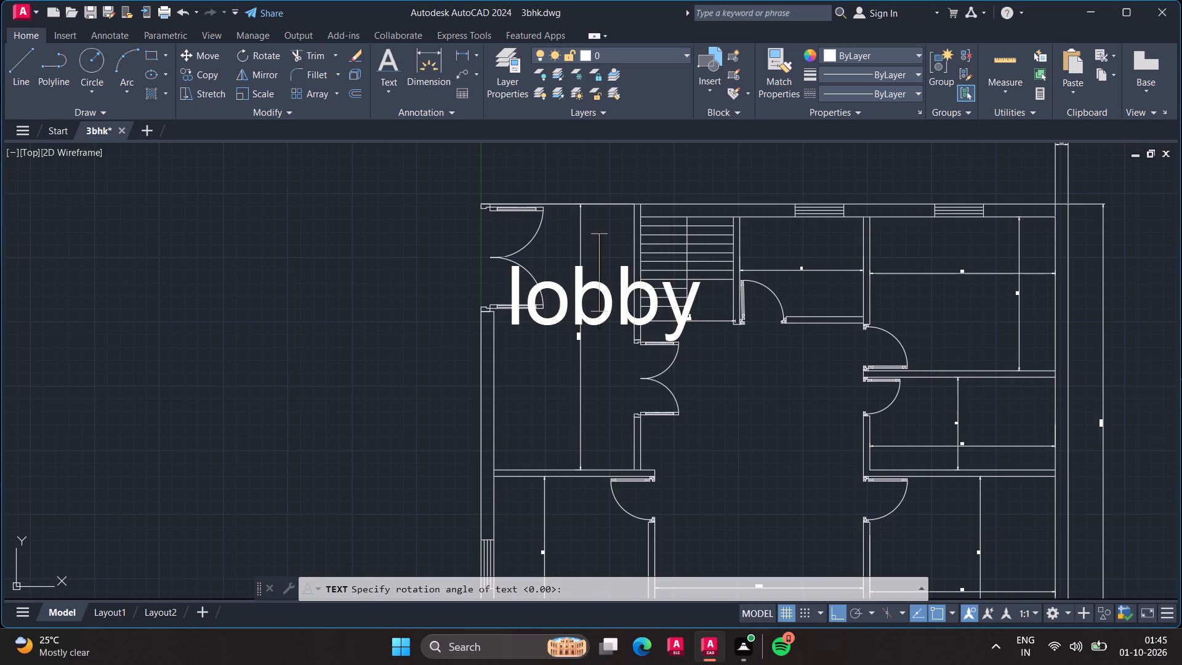
click(678, 312)
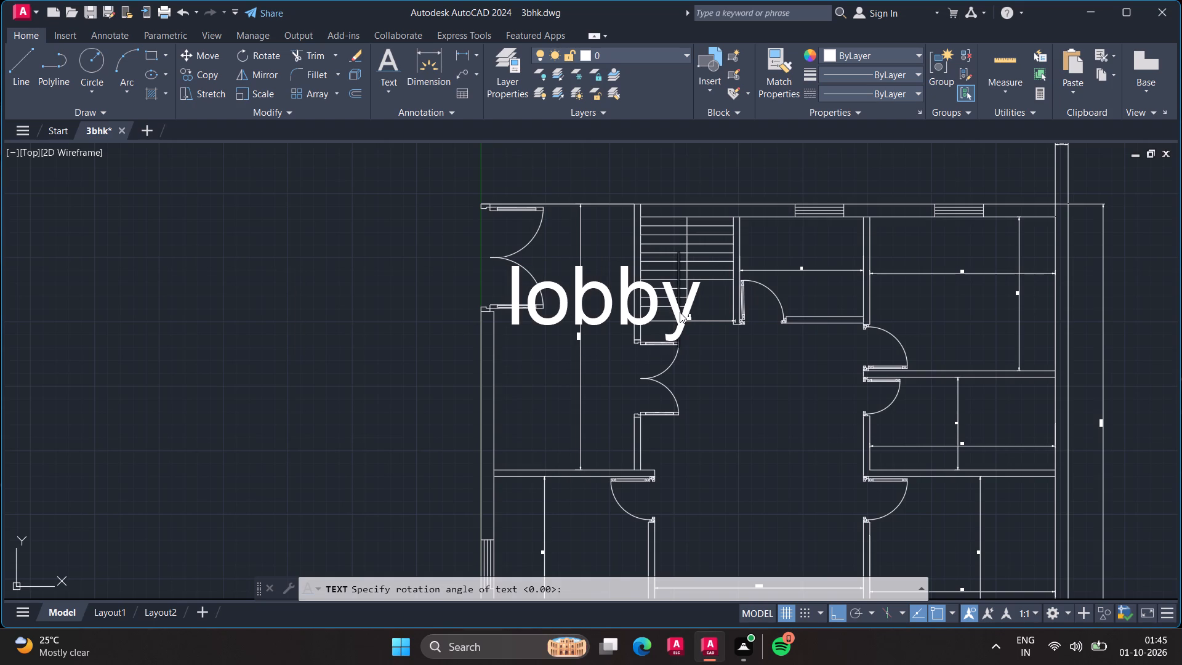
click(680, 312)
click(689, 316)
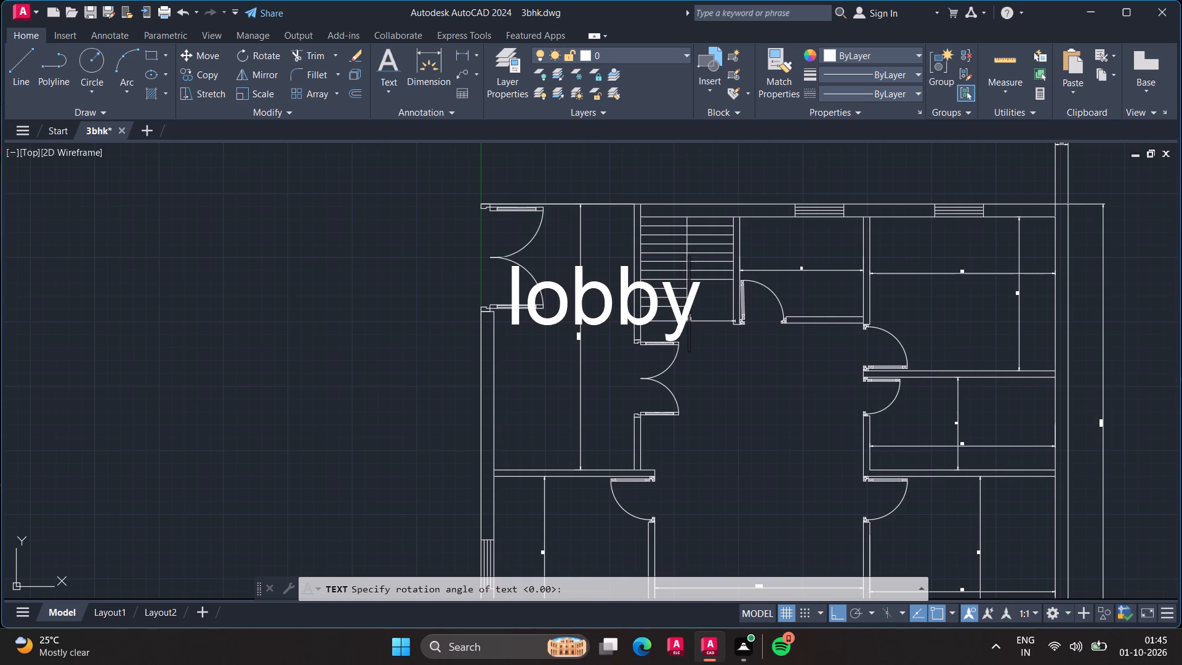
click(689, 316)
drag(657, 326, 530, 328)
click(541, 312)
key(Escape)
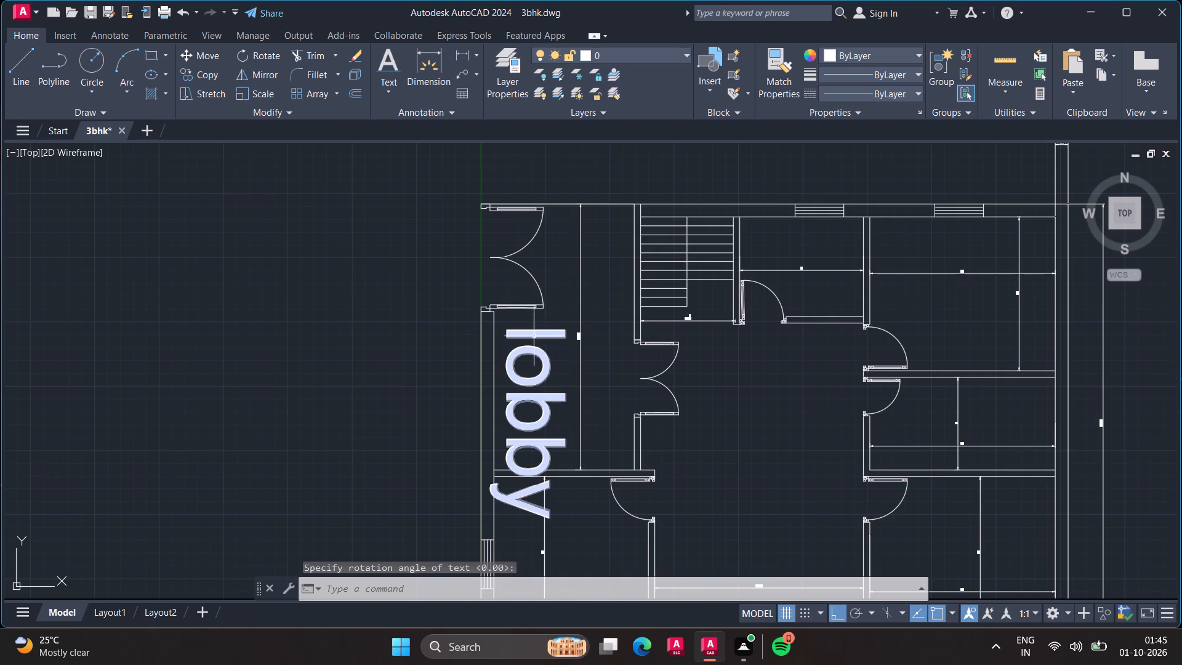
key(Escape)
key(Escape)
Scale the lobby text down freehand from its insertion point so that it fits within the entrance room.
click(531, 329)
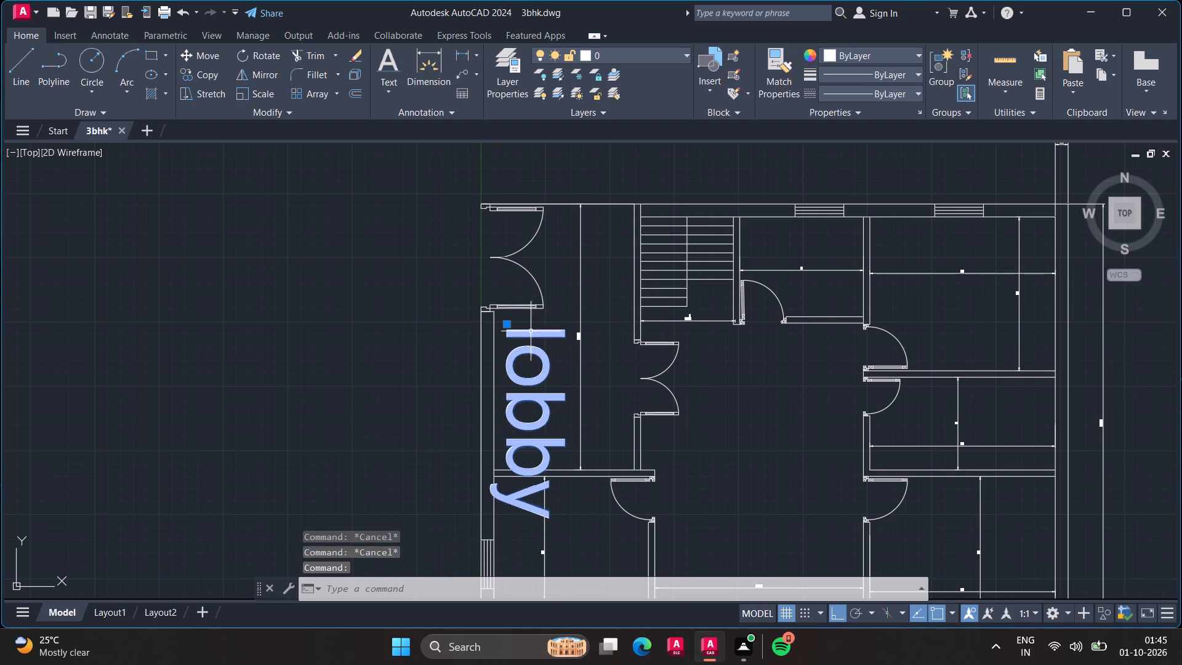
right_click(531, 332)
click(520, 336)
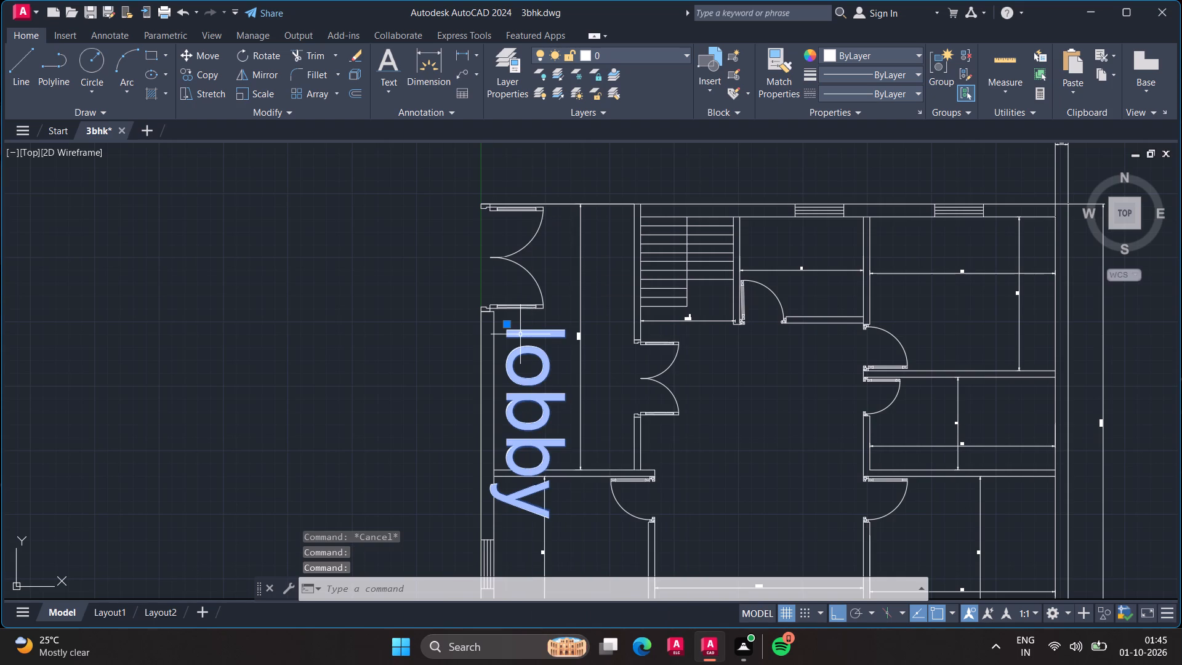
click(258, 92)
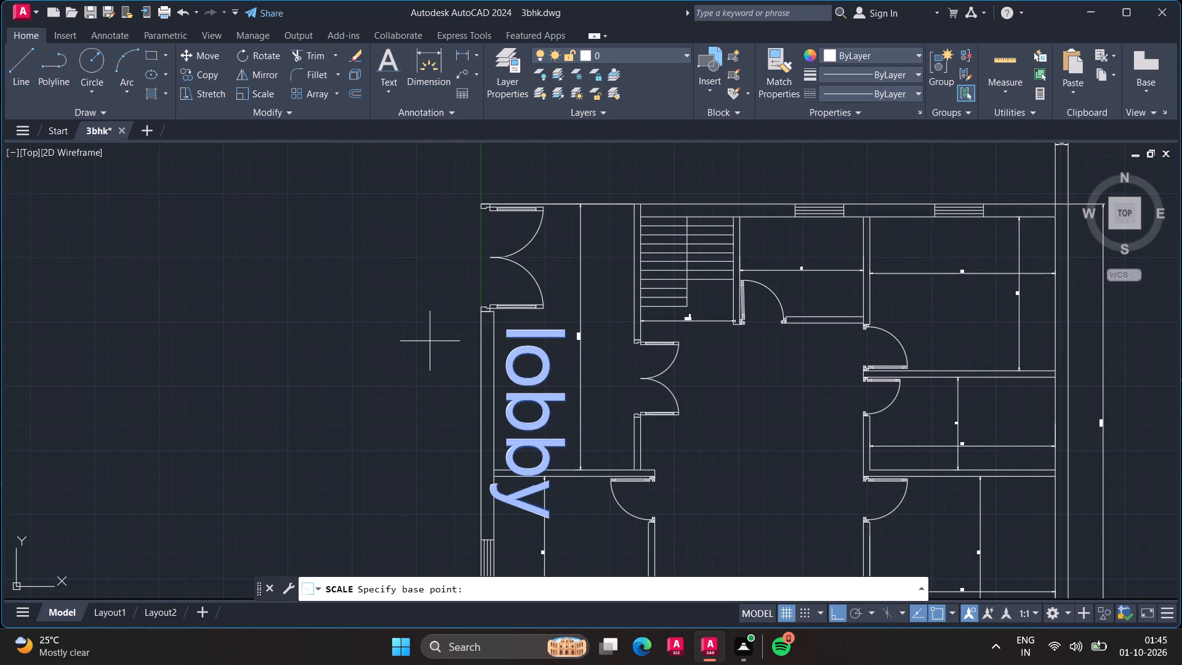
click(518, 335)
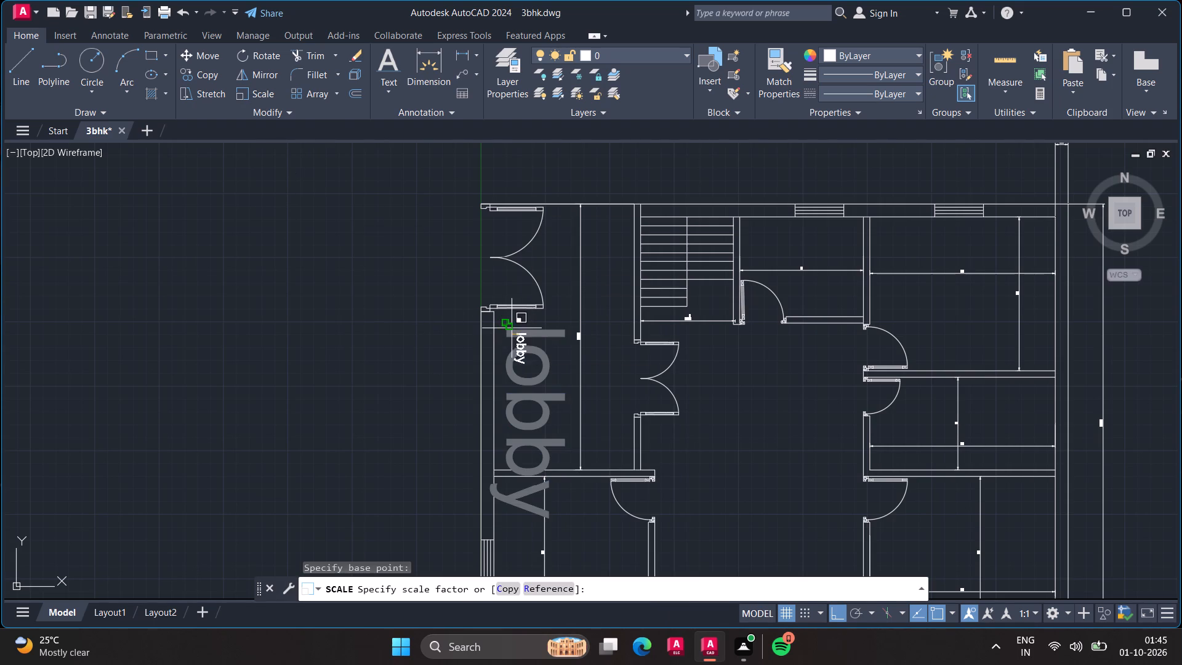
click(515, 360)
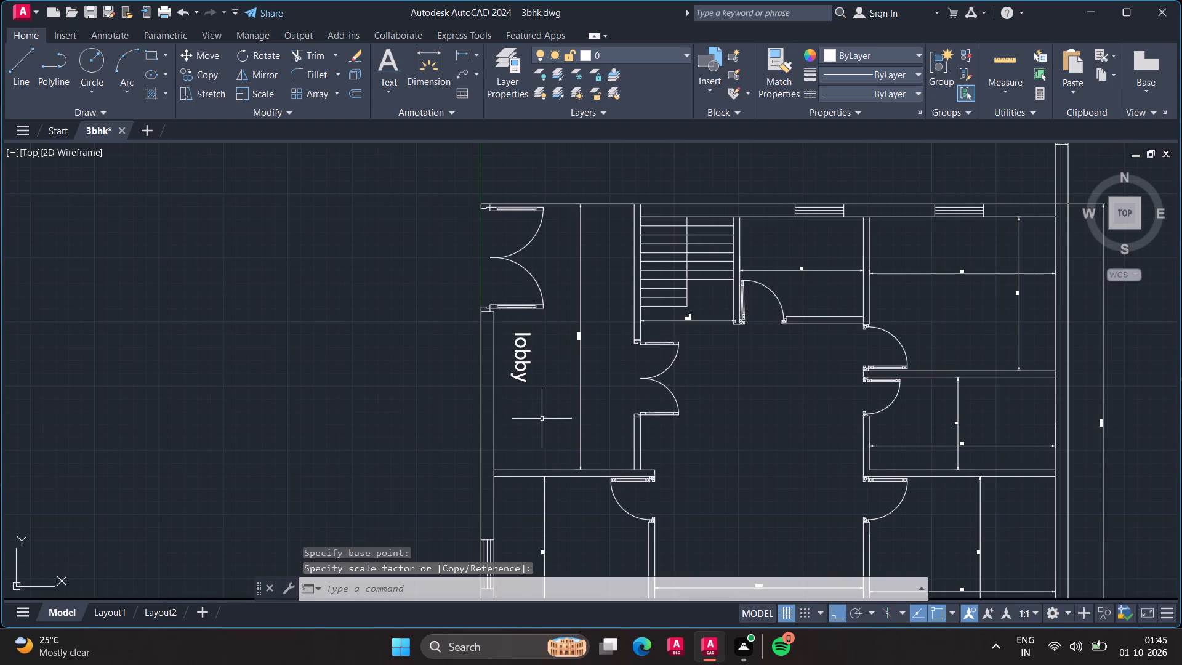
Rotate the lobby text freehand by about 128° around its insertion point.
click(525, 365)
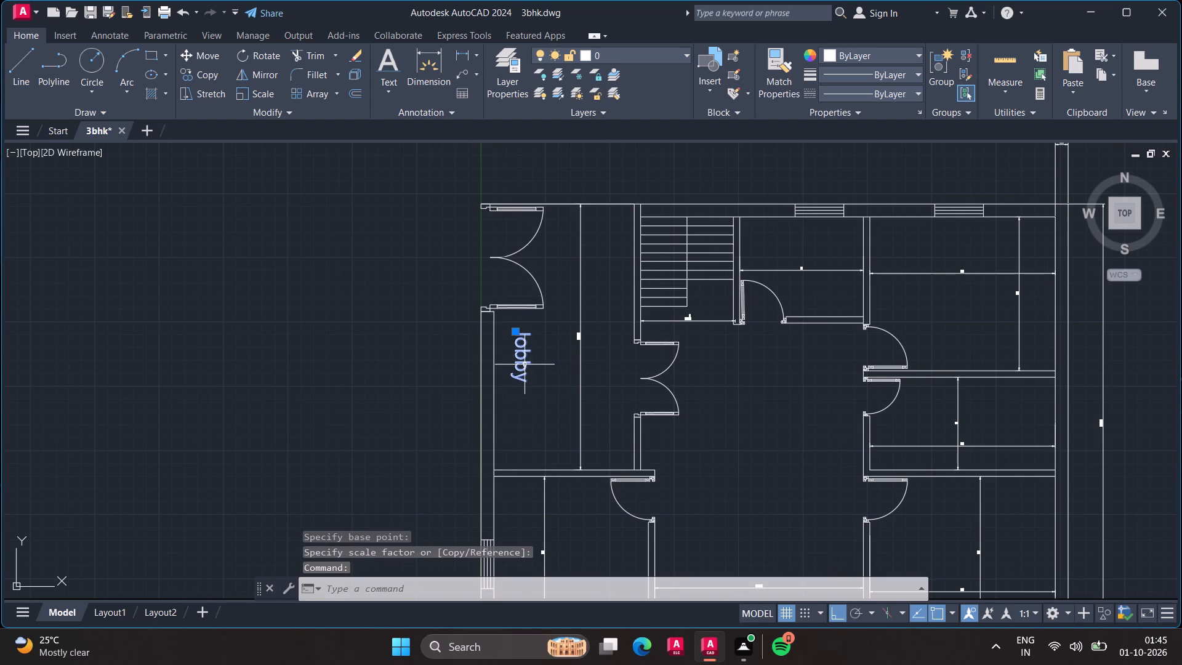
text(ro)
key(Return)
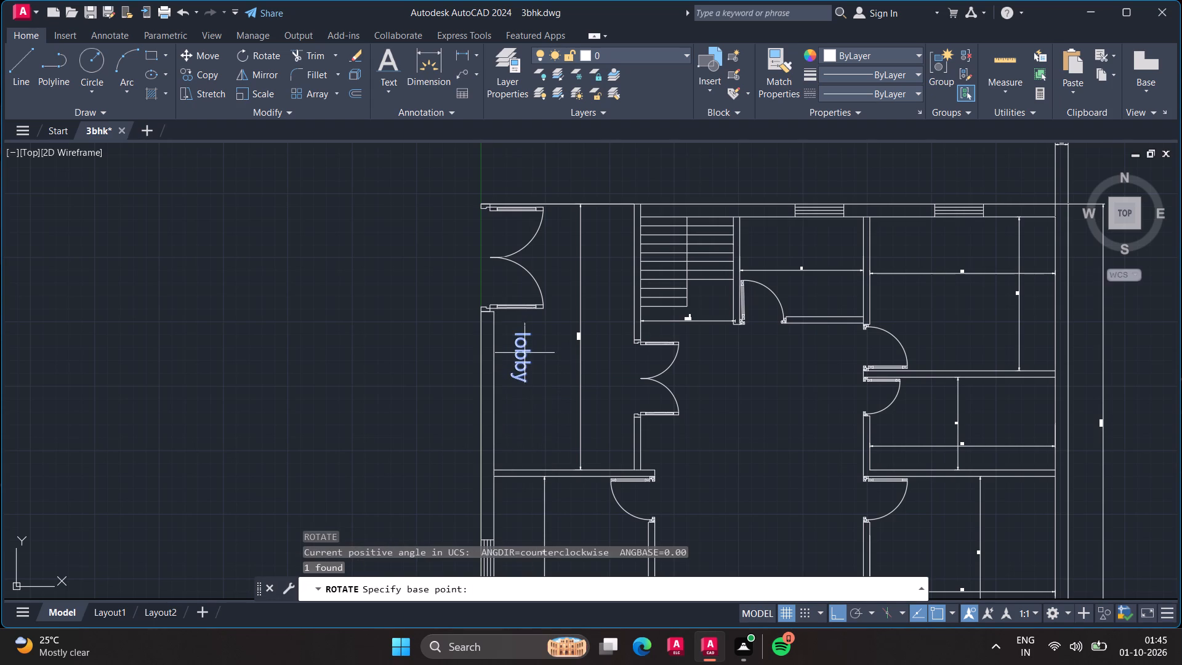
click(515, 334)
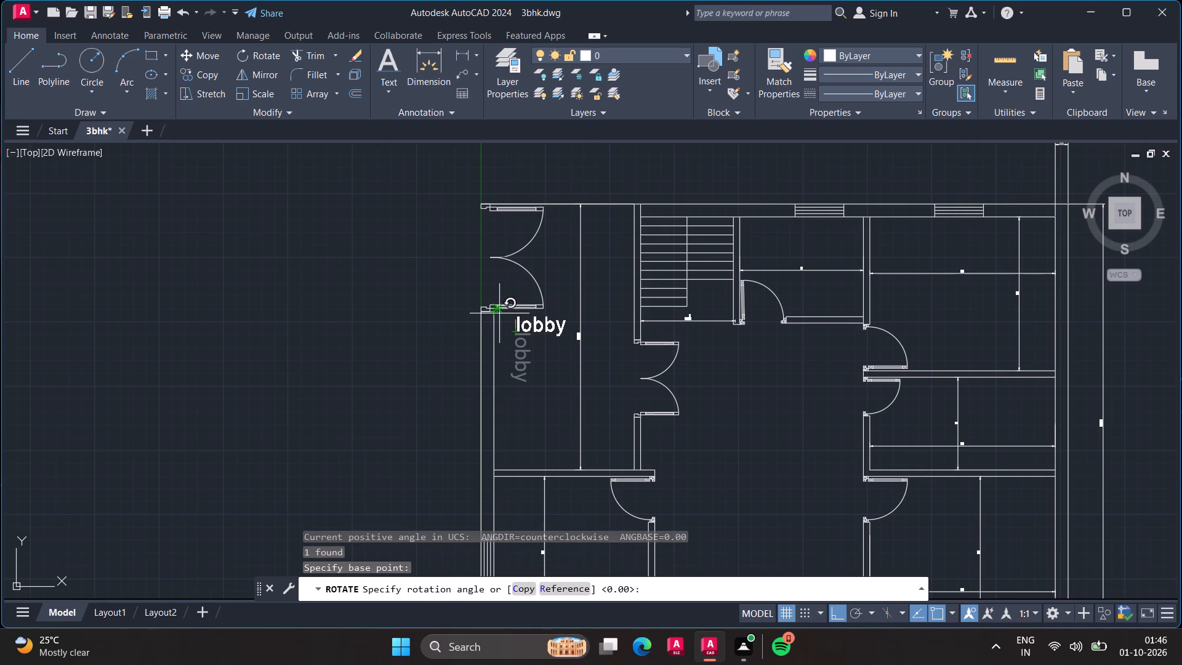
click(499, 313)
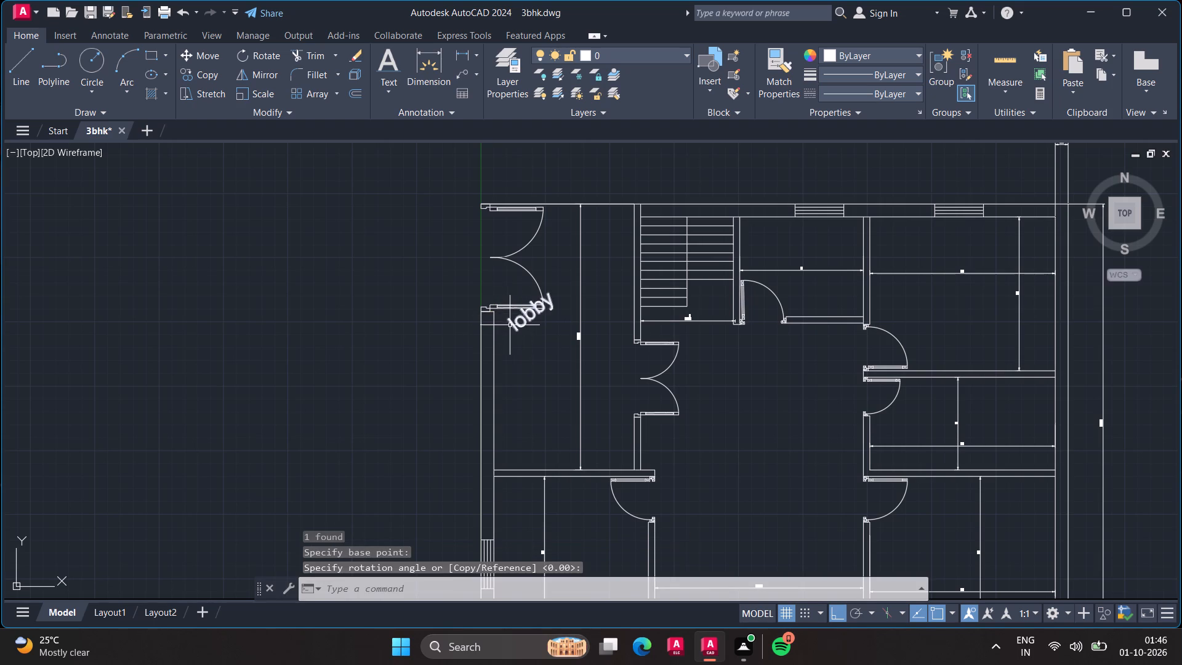
Rotate the lobby text again around its insertion point with Ortho off, until it reads roughly horizontally.
click(519, 327)
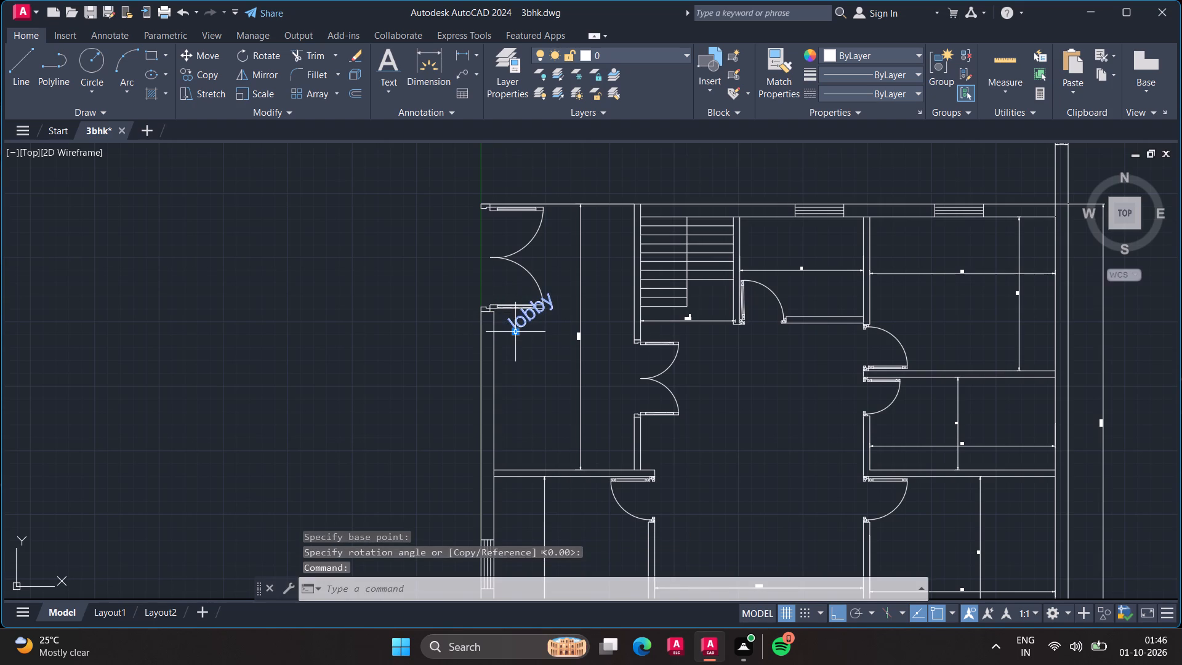
text(ro)
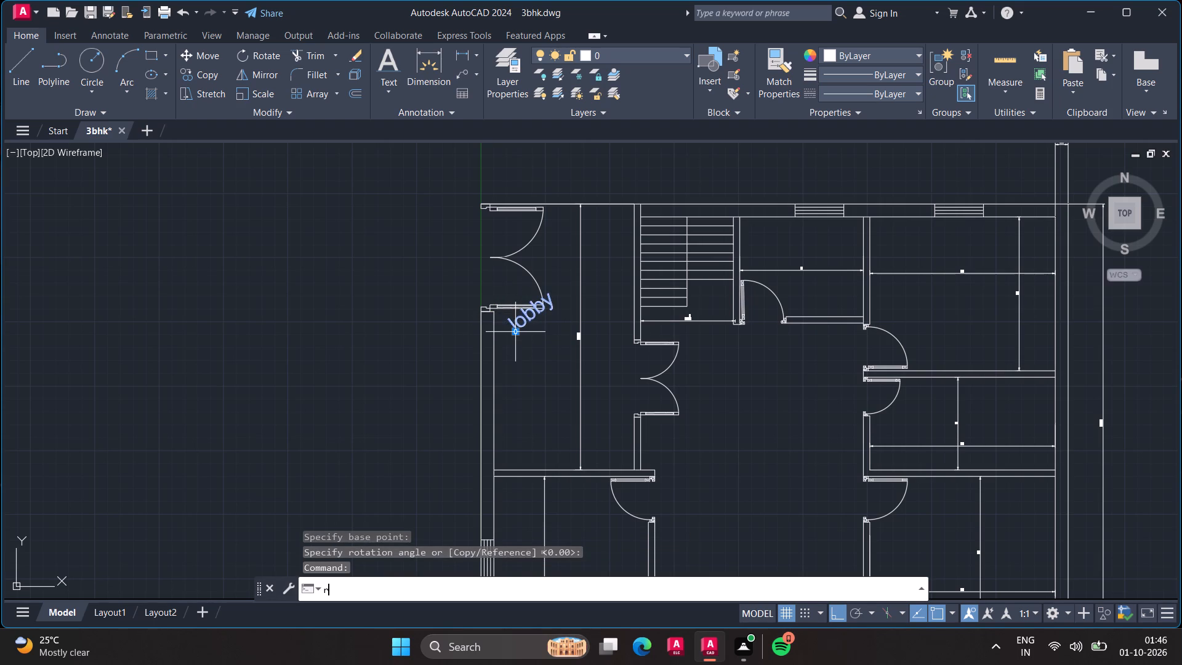
key(Return)
click(516, 334)
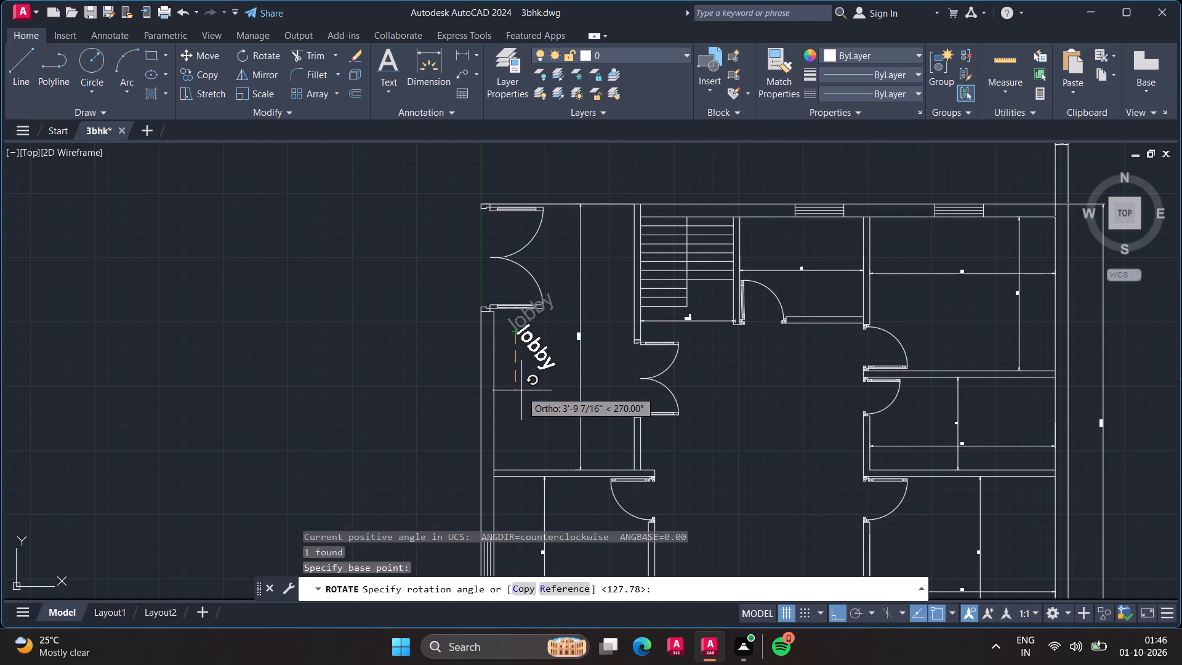
key(F8)
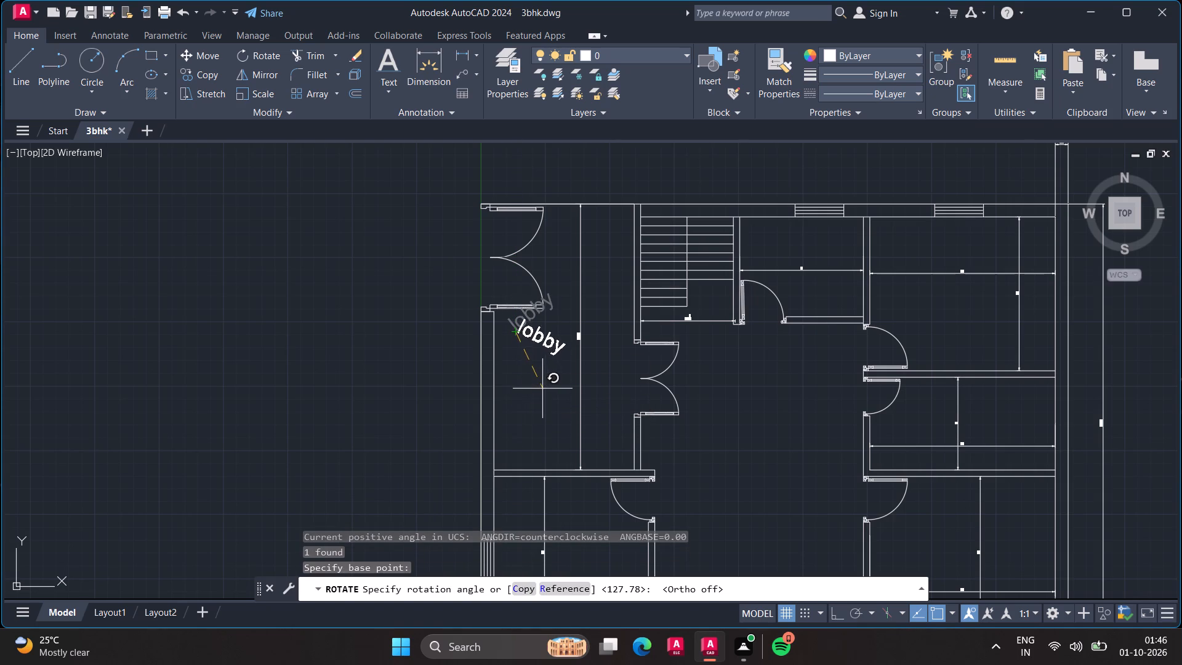
click(560, 371)
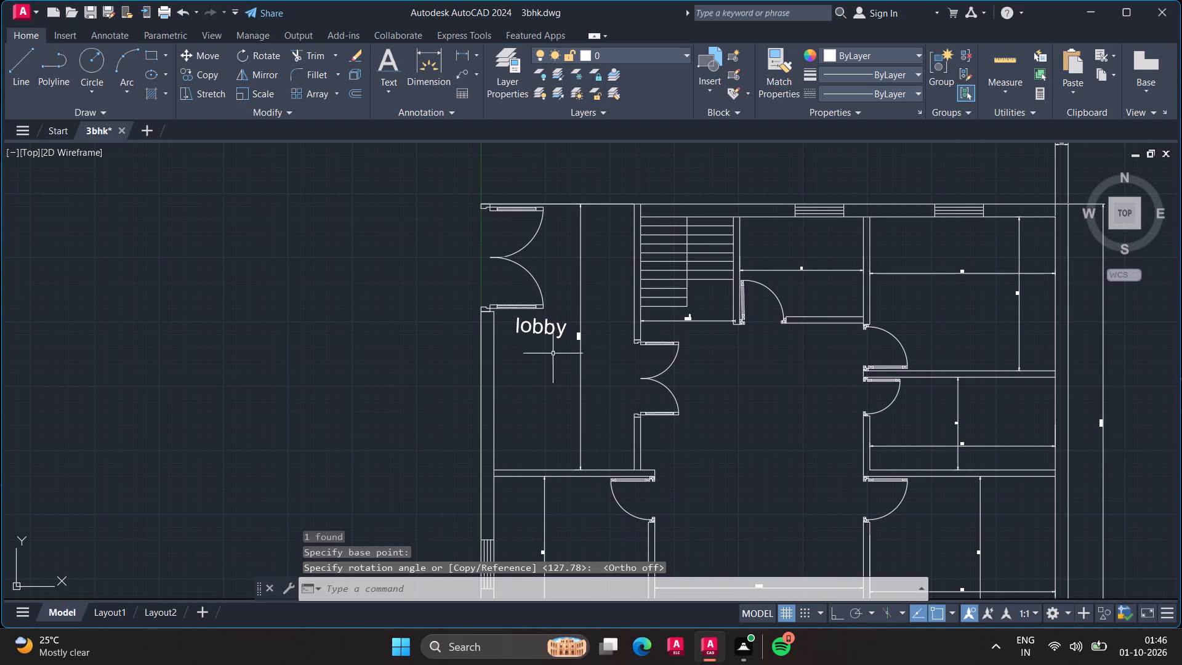
Move the lobby text slightly farther below the double door by its insertion grip, and turn Ortho back on.
click(545, 334)
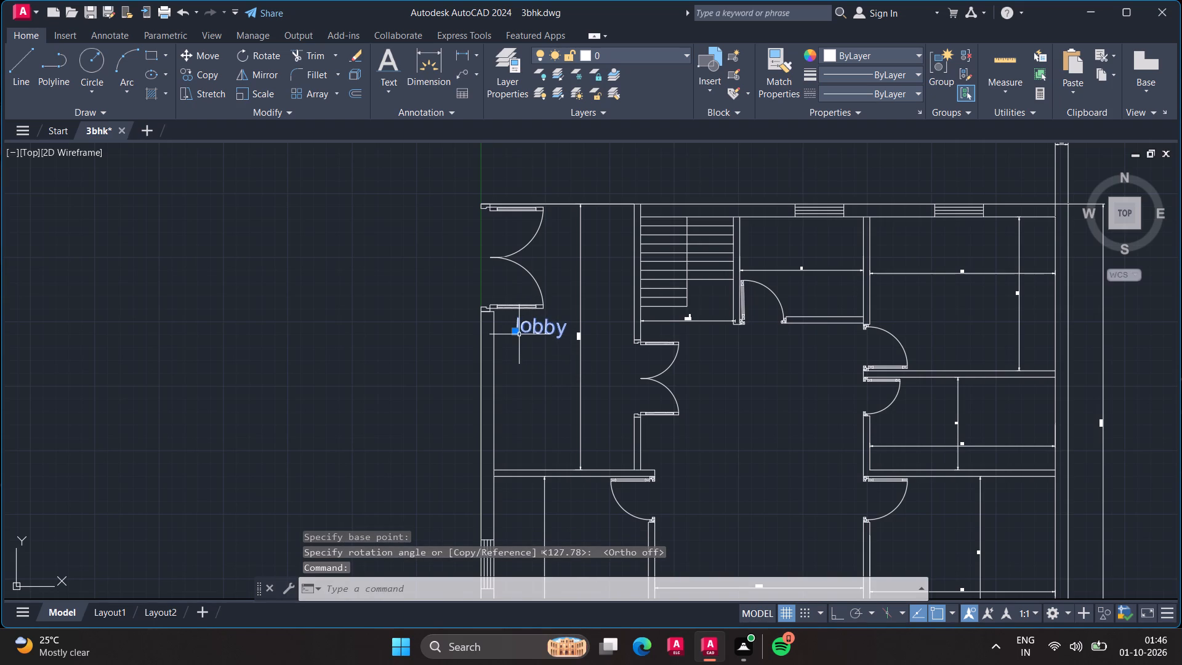
click(518, 330)
click(509, 357)
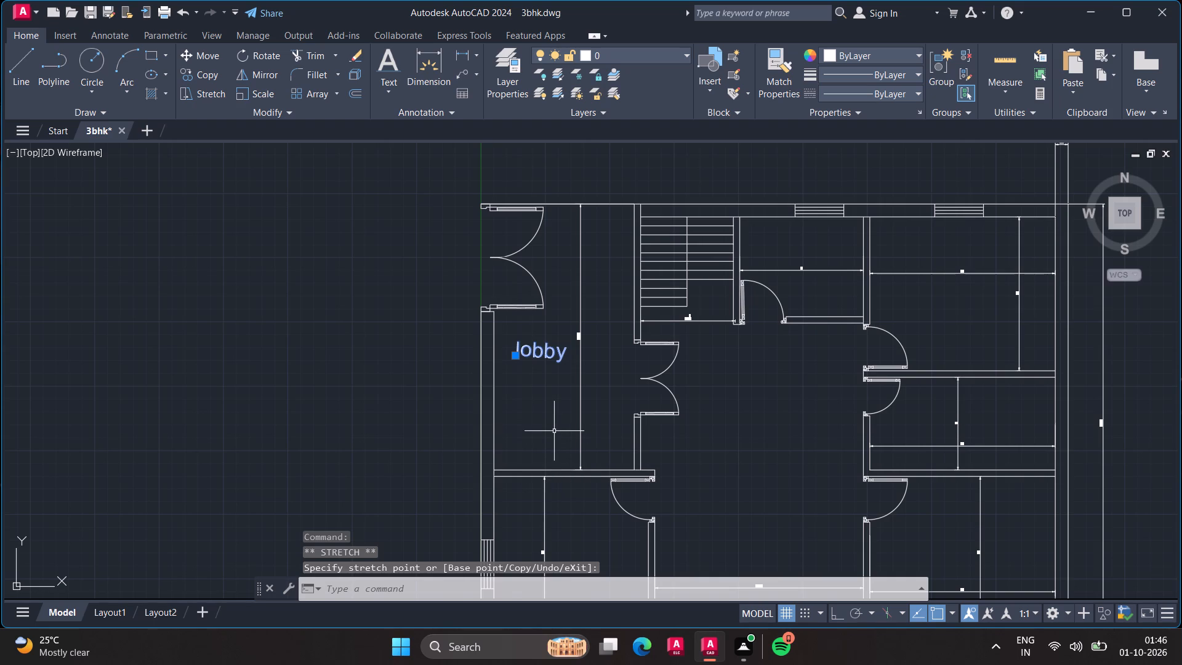
key(F8)
key(Escape)
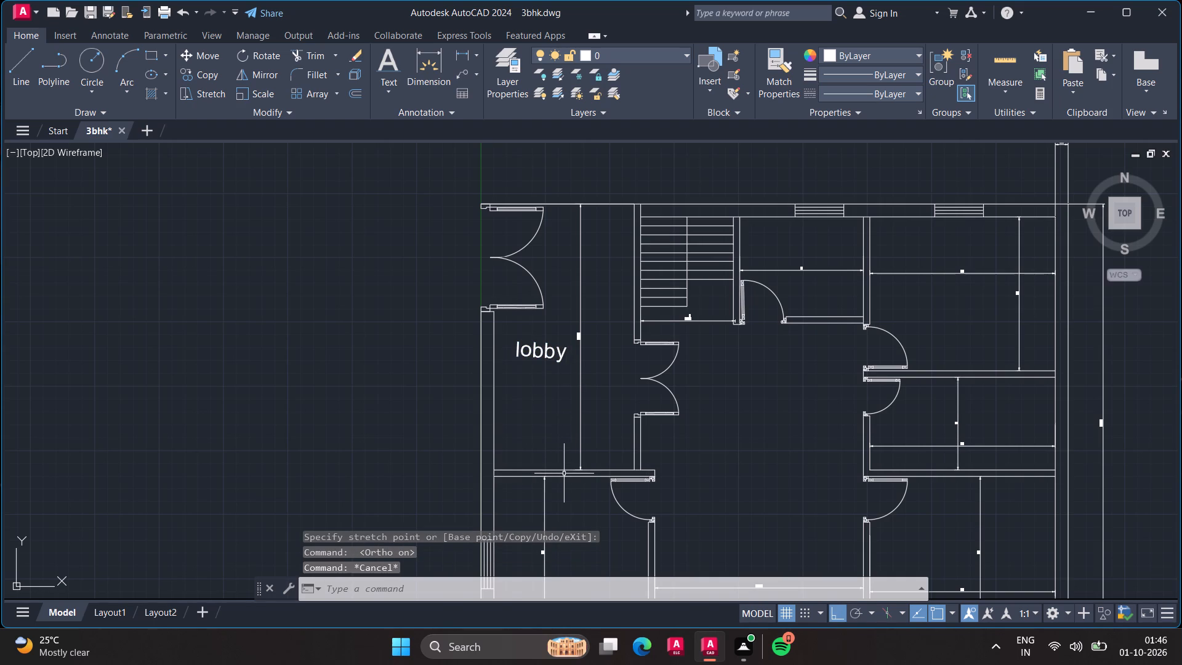
Add a multiline text label reading B1 from the upper-left inside corner of the bedroom directly below the lobby.
scroll(565, 474, down, 2)
middle_drag(565, 474, 632, 382)
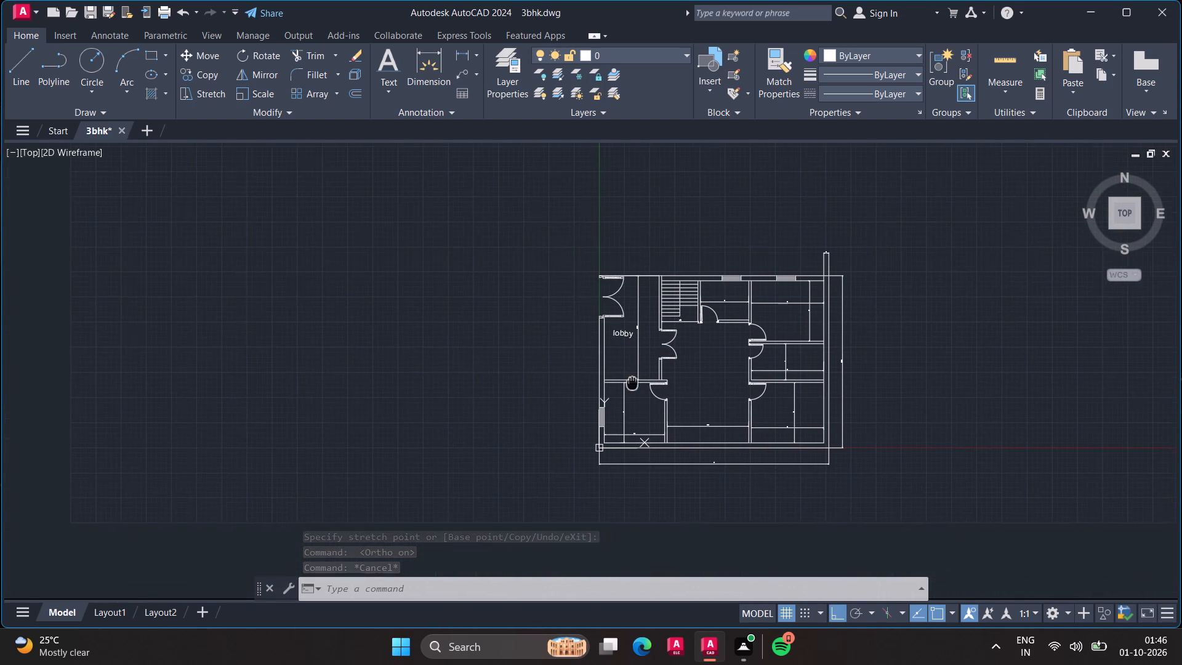
middle_drag(632, 382, 633, 382)
scroll(627, 406, up, 2)
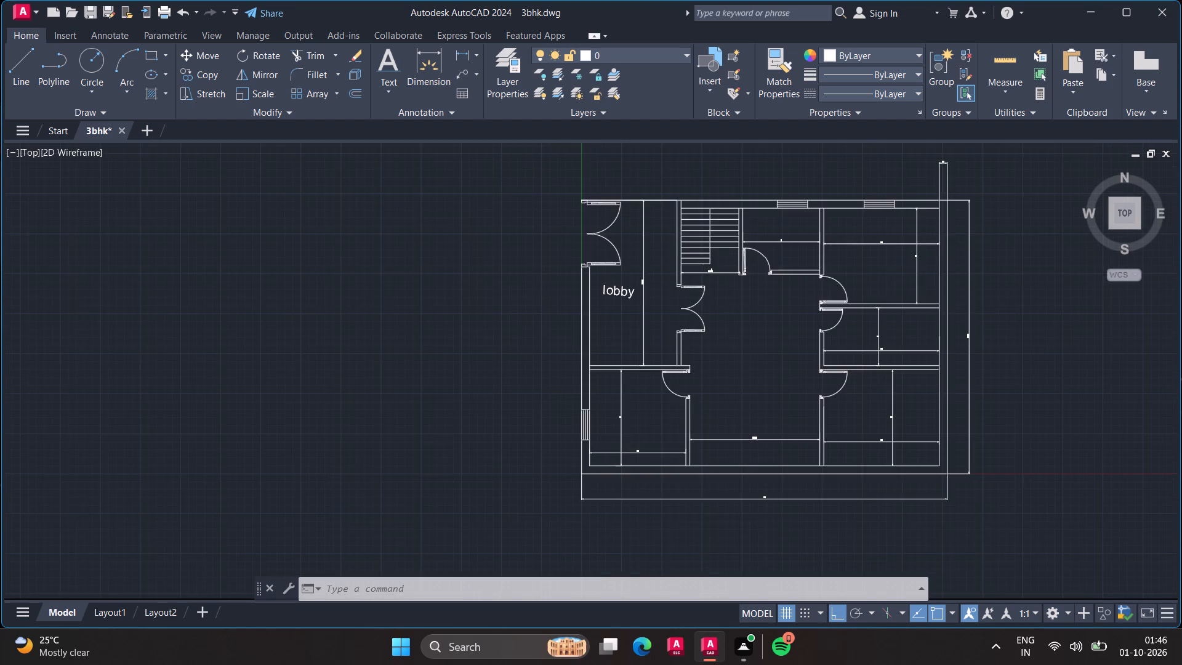
scroll(627, 406, up, 1)
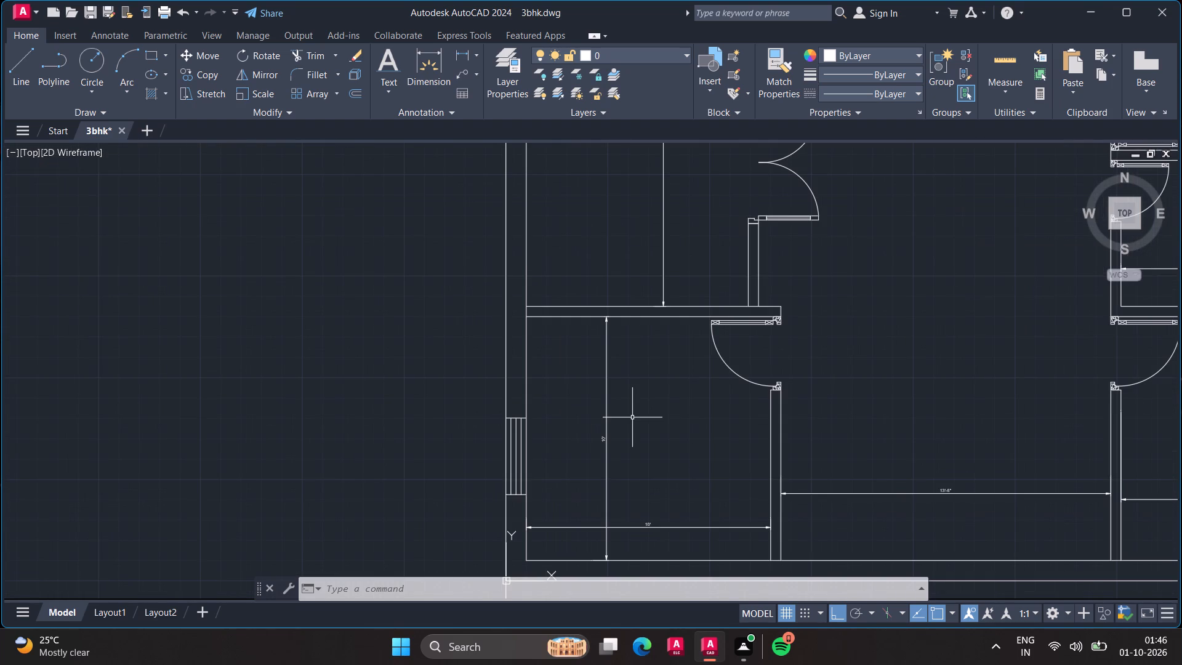
key(t)
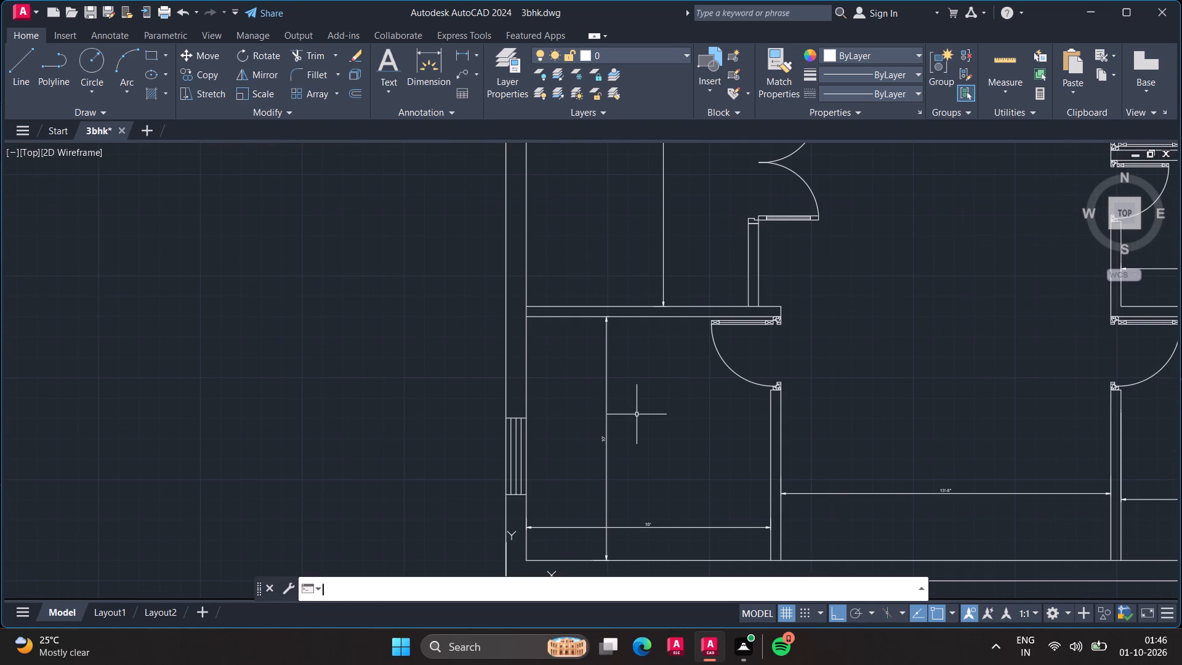
key(Return)
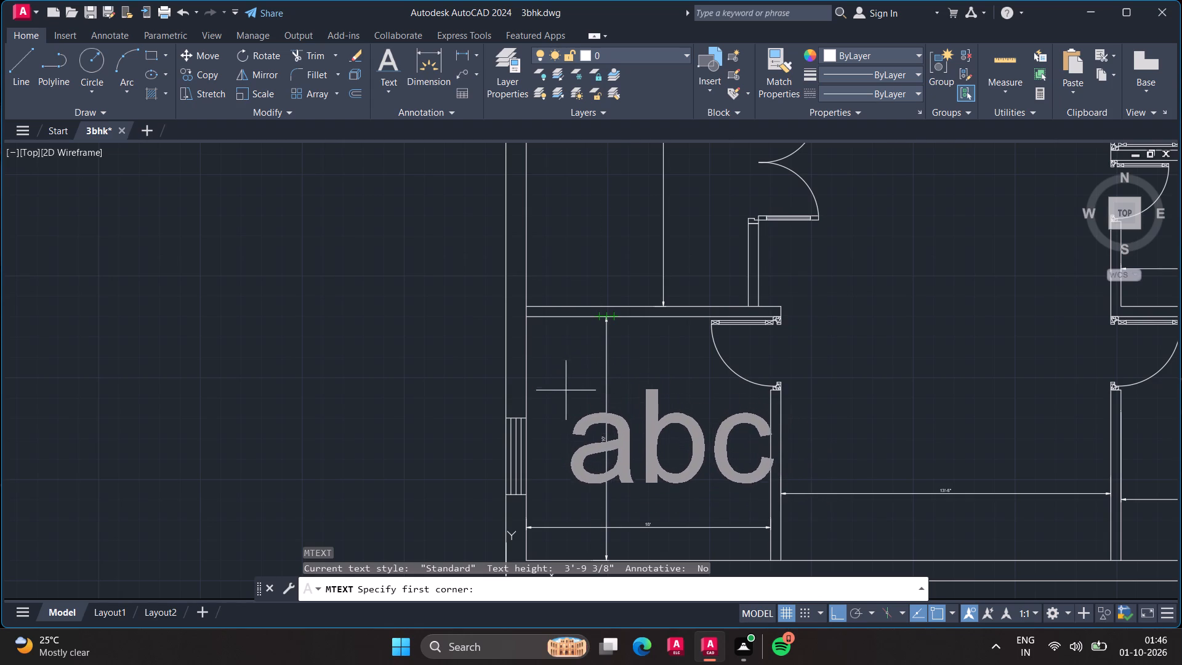
key(b)
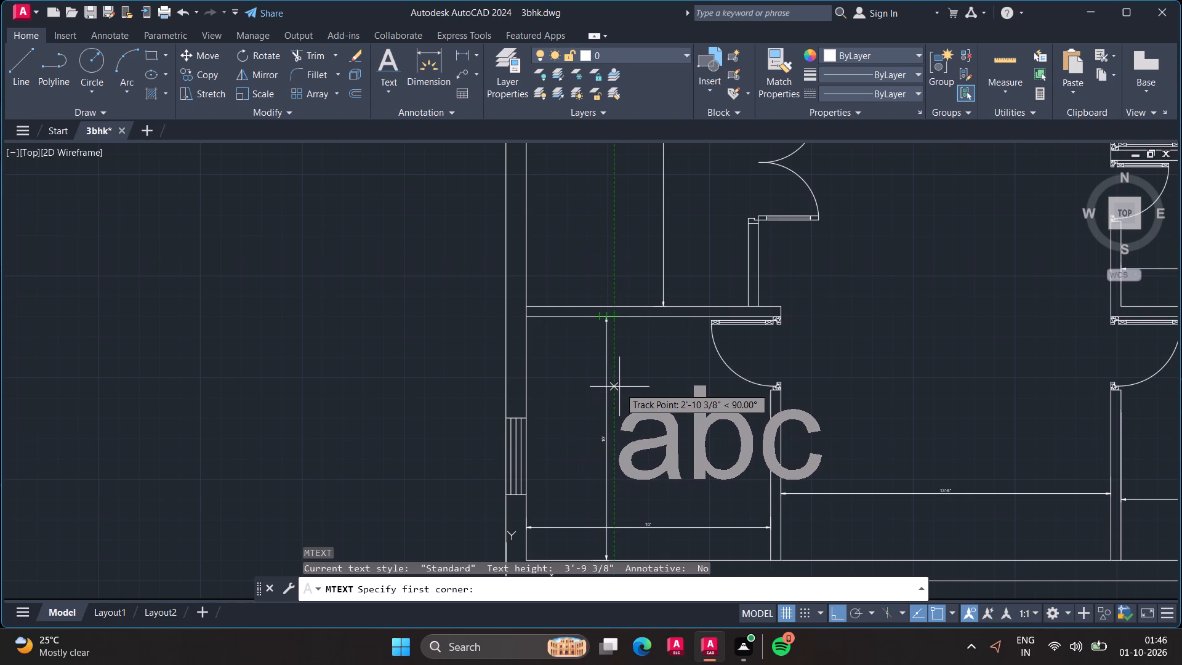
click(614, 390)
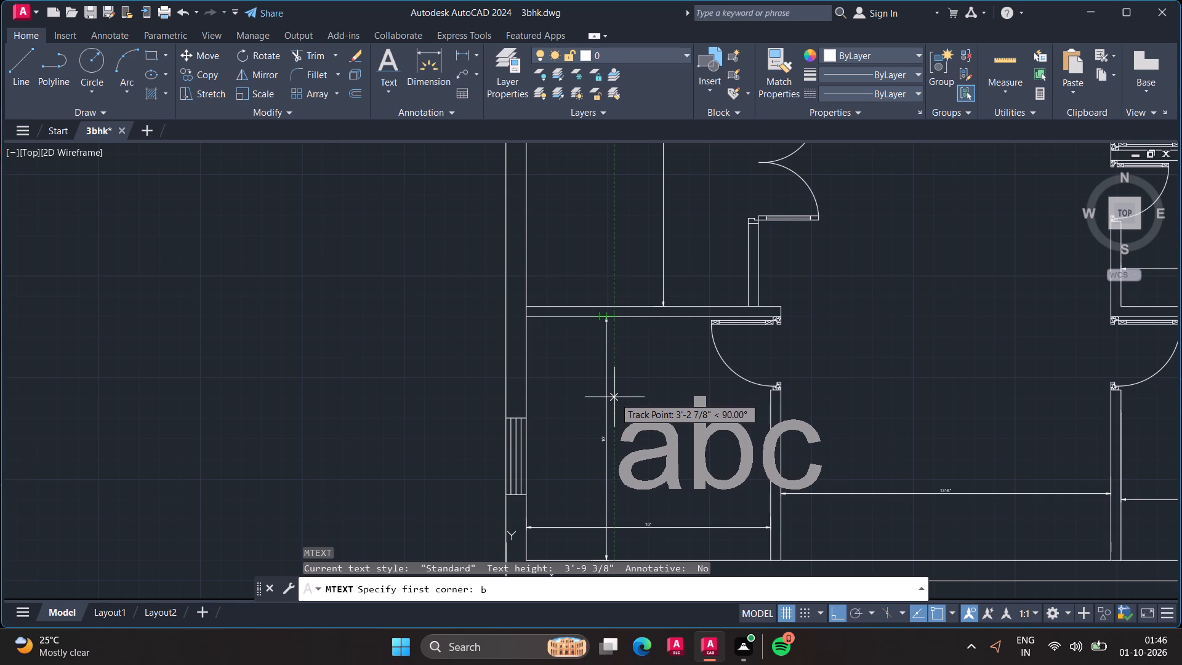
click(616, 392)
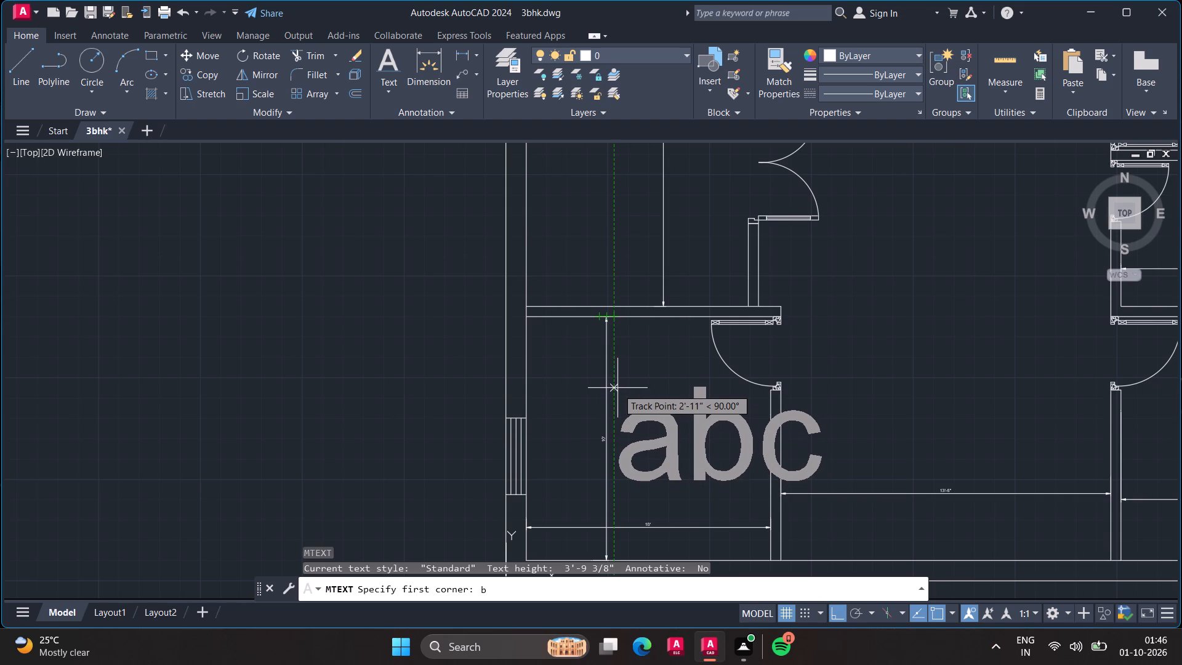
key(1)
key(Return)
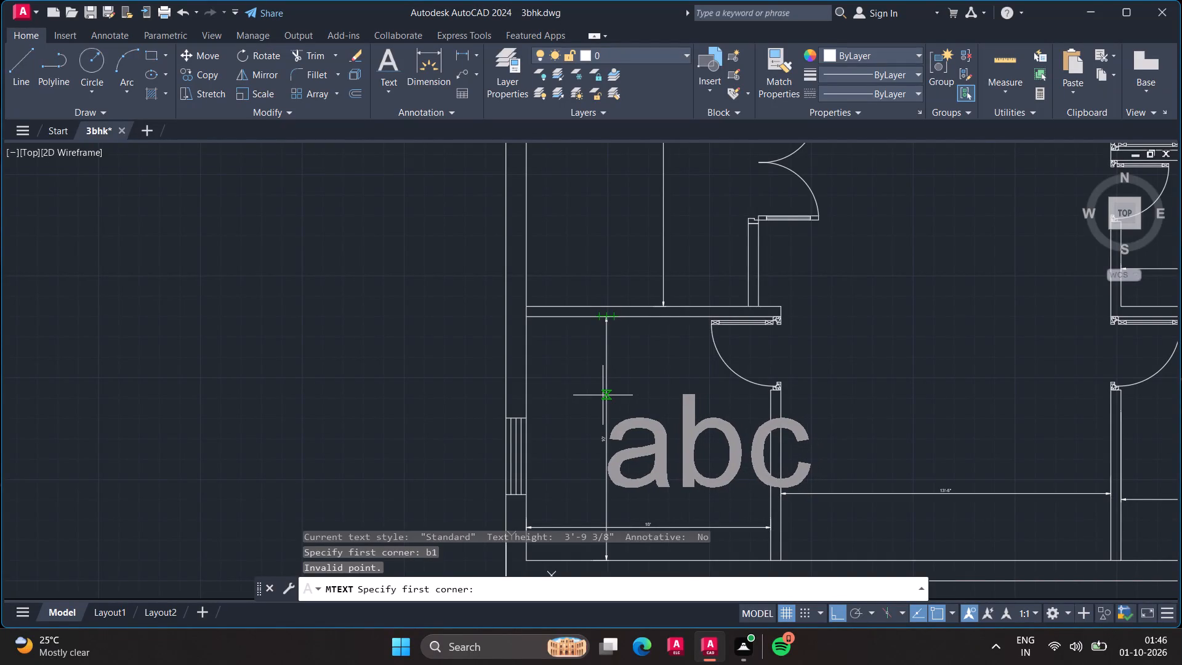
click(529, 318)
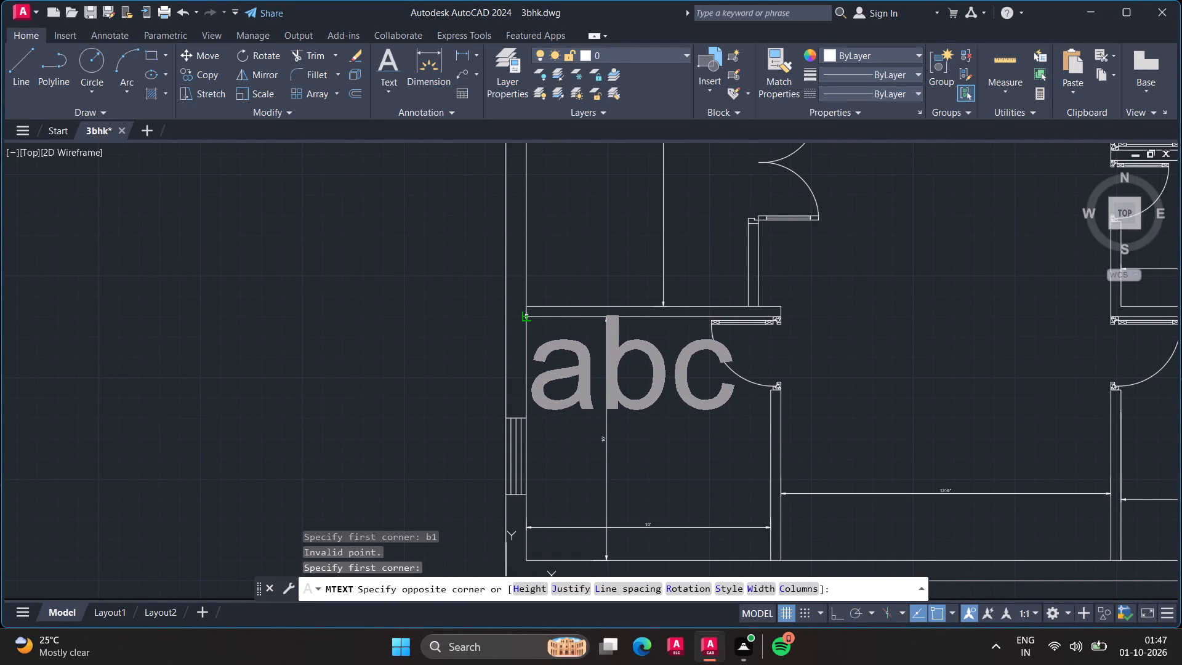
click(646, 502)
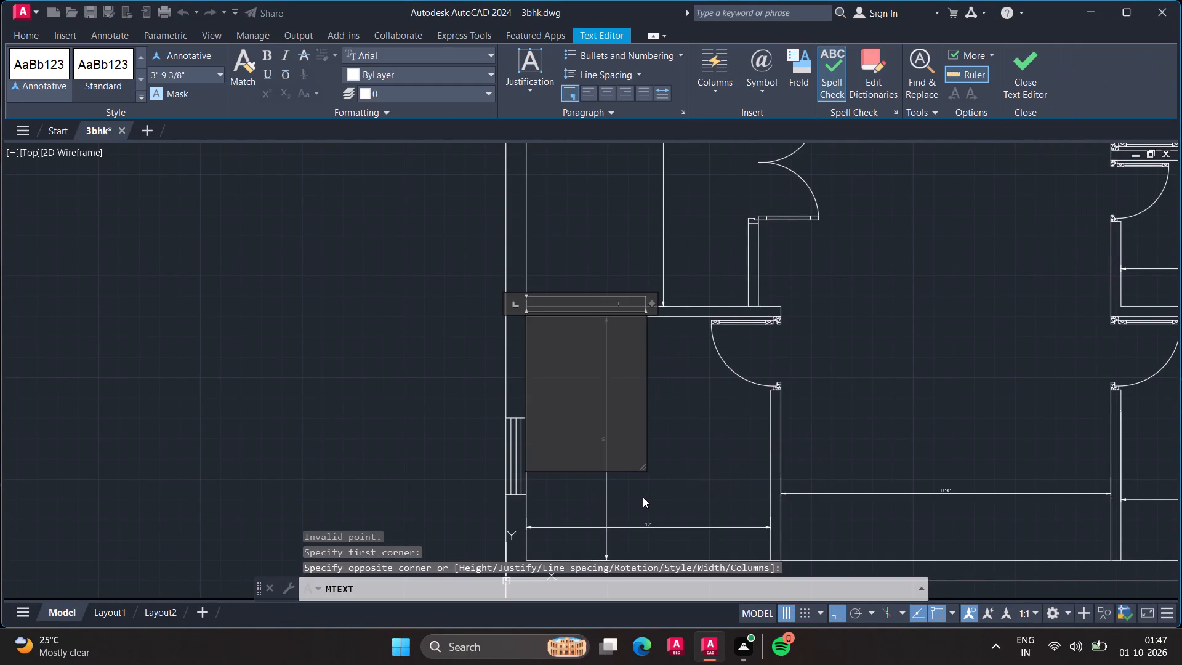
key(b)
key(1)
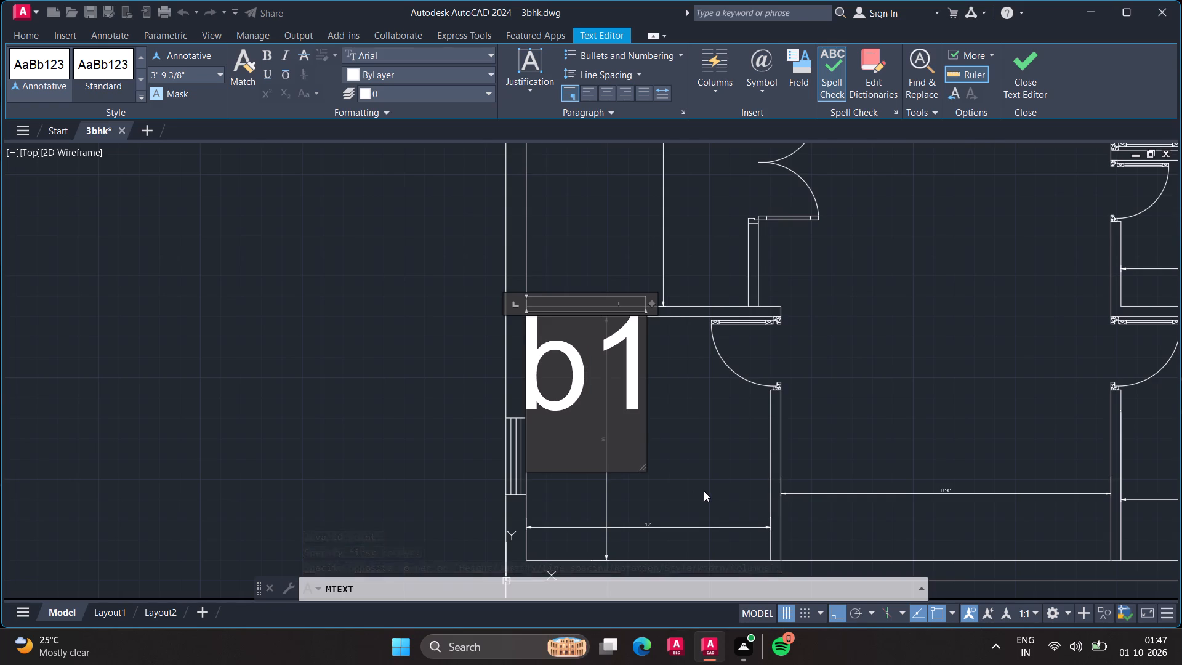
key(BackSpace)
key(BackSpace)
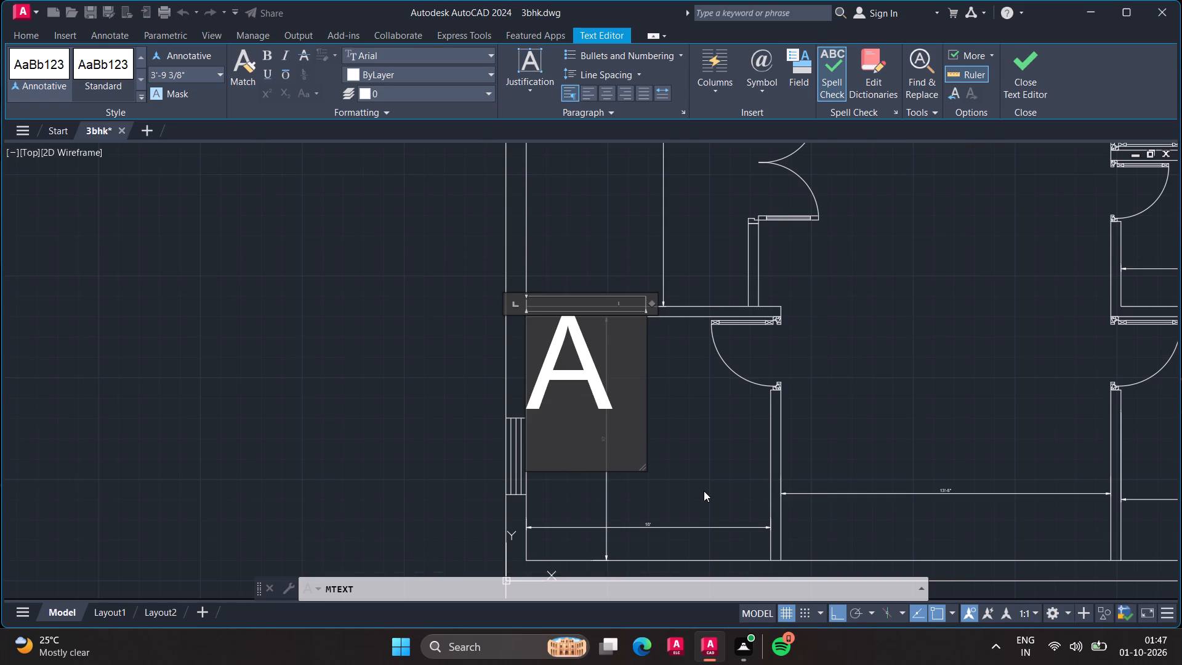
key(BackSpace)
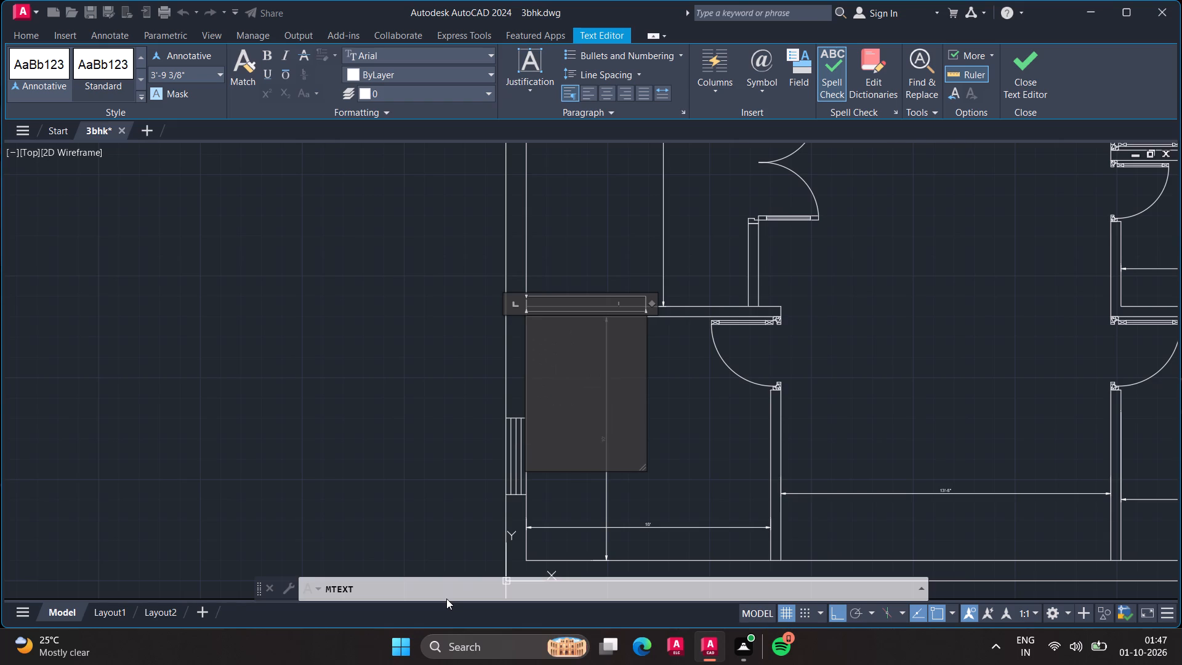
key(b)
key(1)
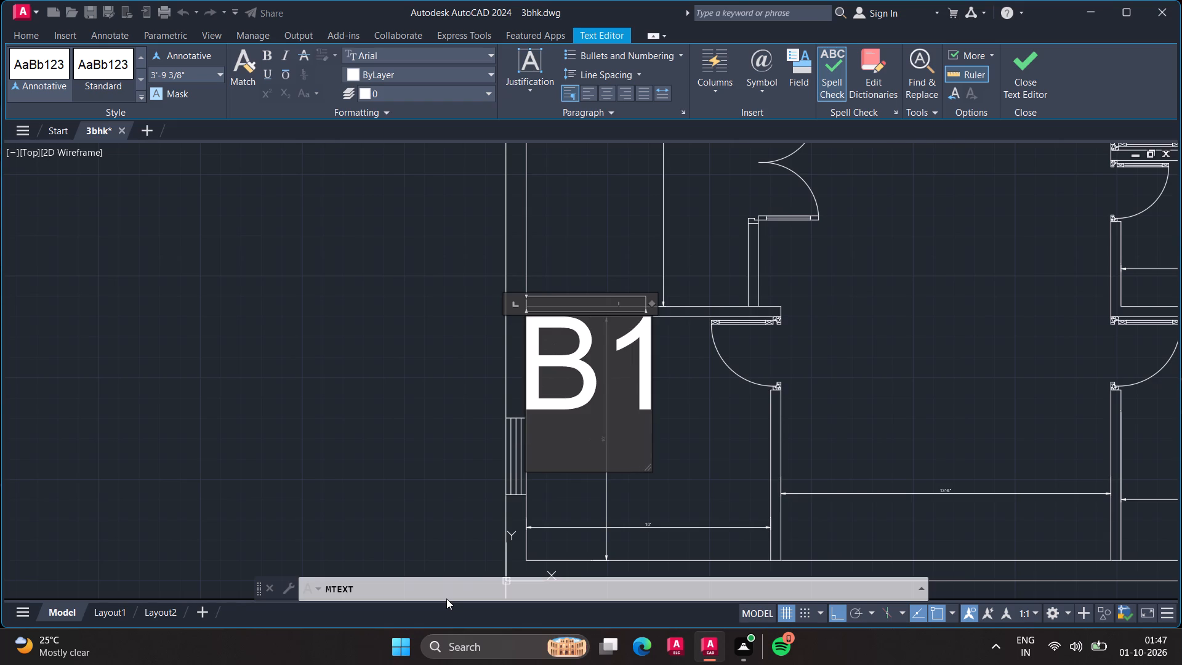
double_click(310, 474)
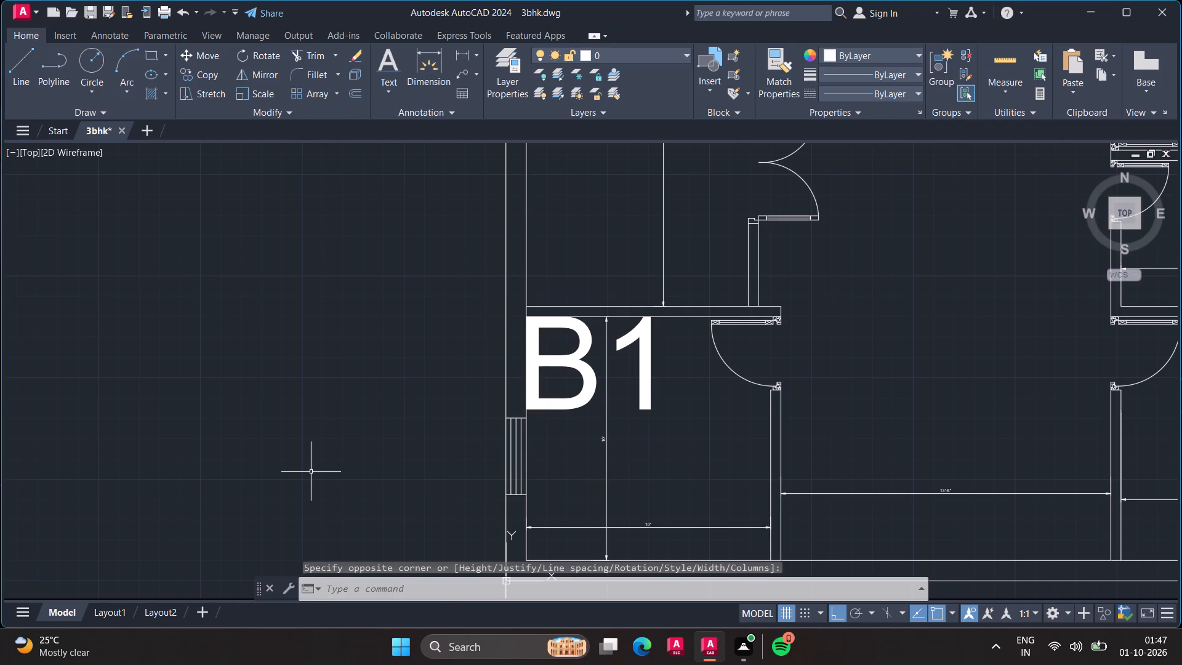
Scale the B1 text down freehand from its lower-left corner to a bit over half its size.
click(589, 382)
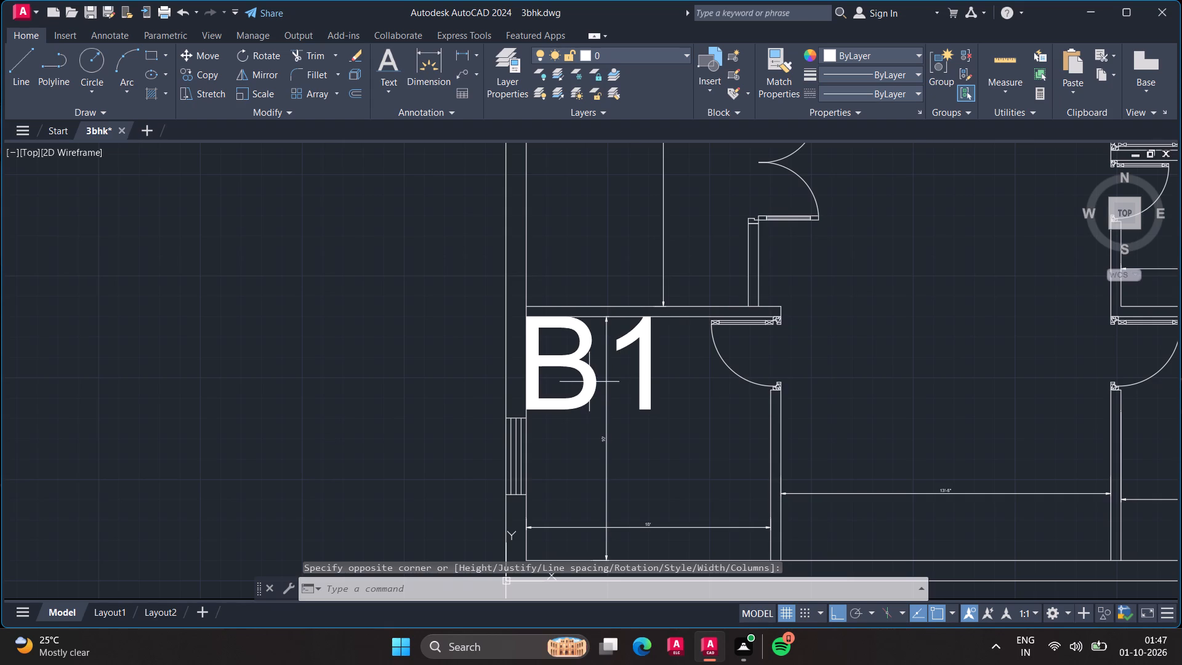
click(590, 379)
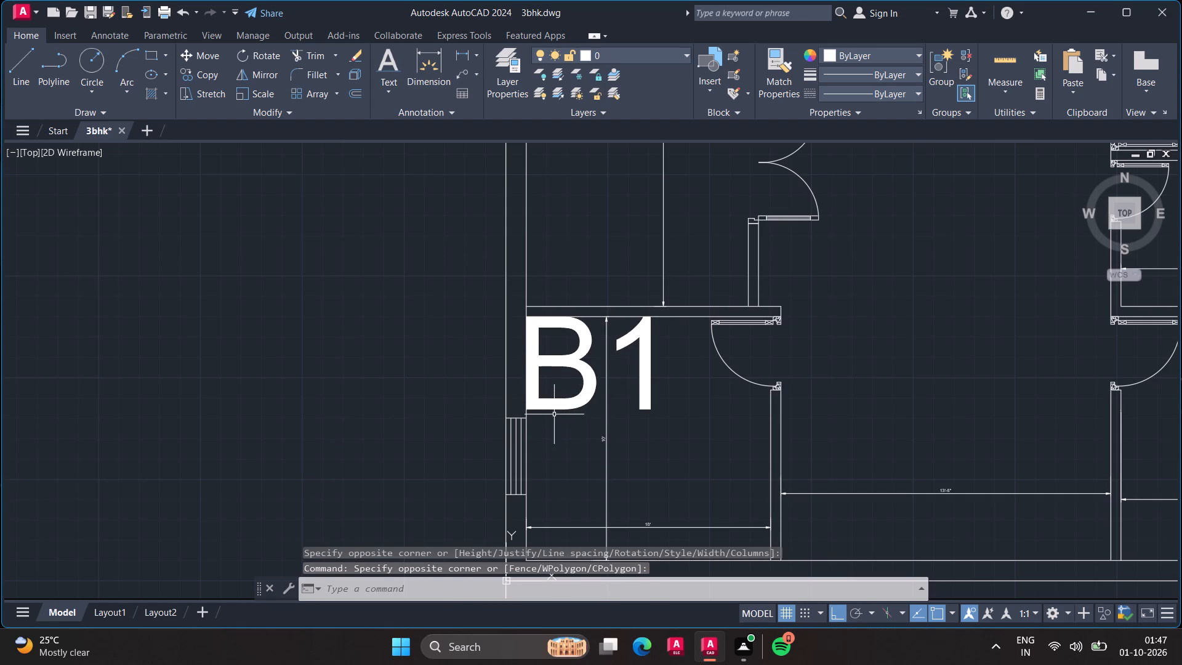
click(543, 365)
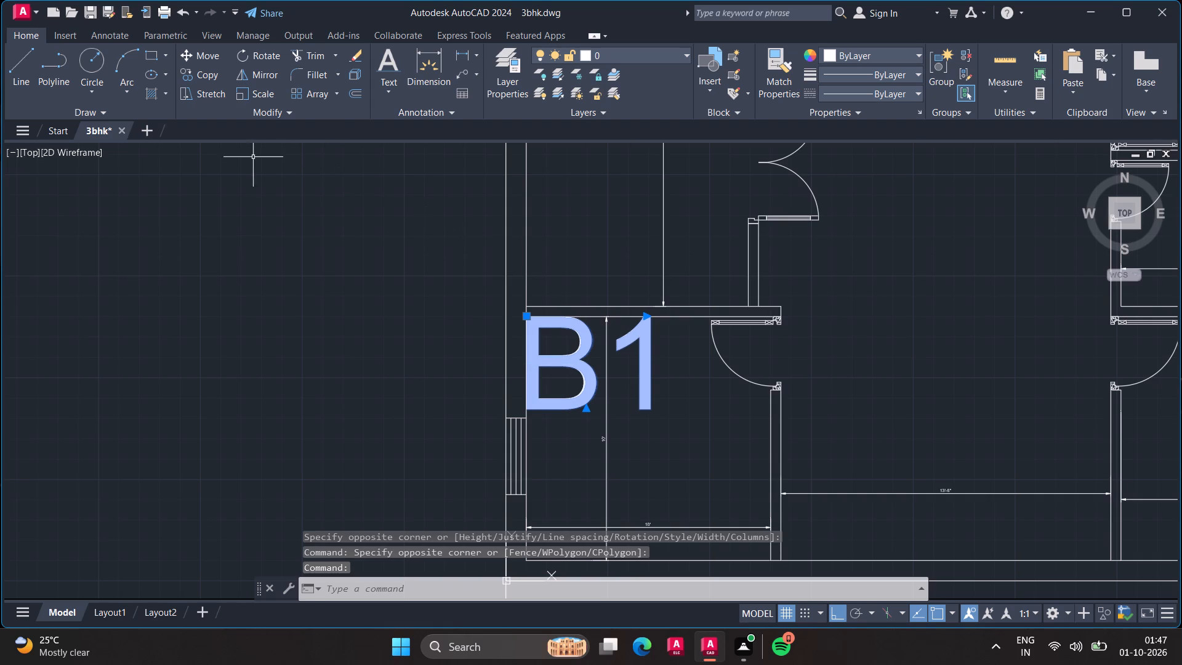
click(245, 91)
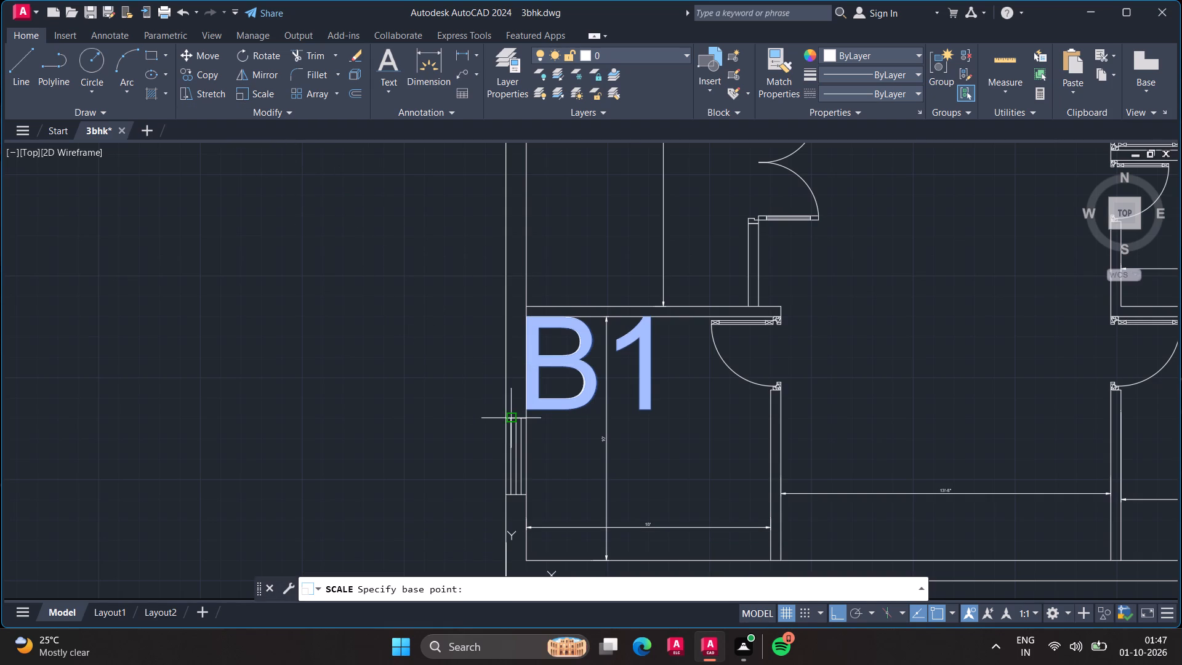
click(529, 407)
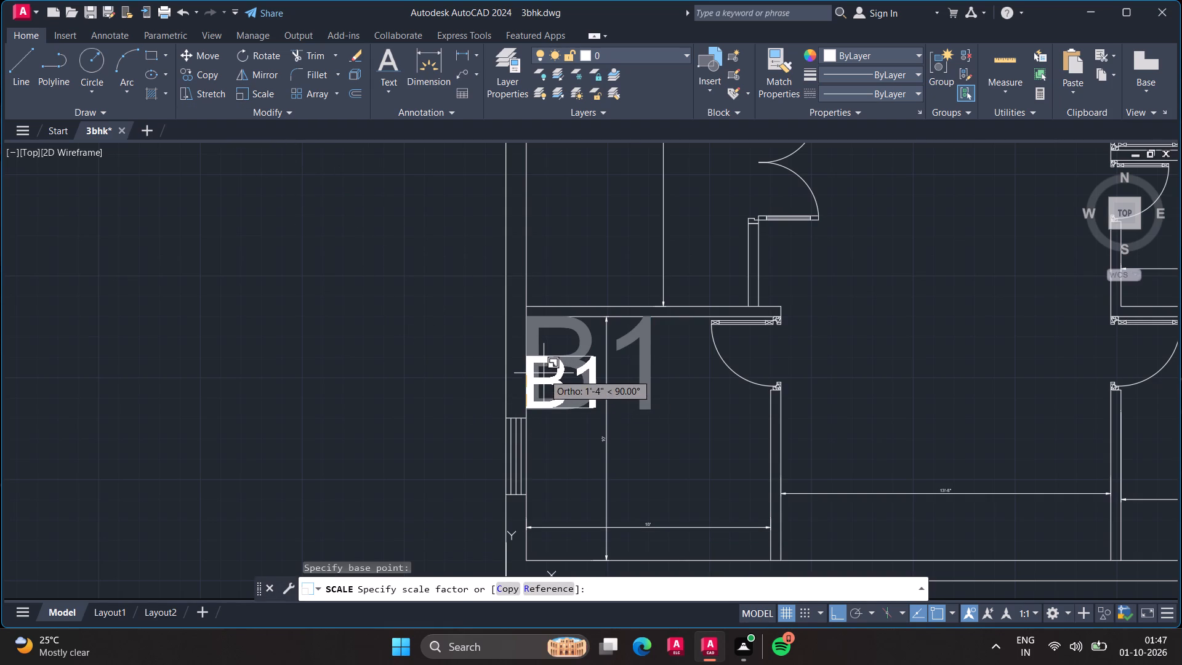
click(544, 374)
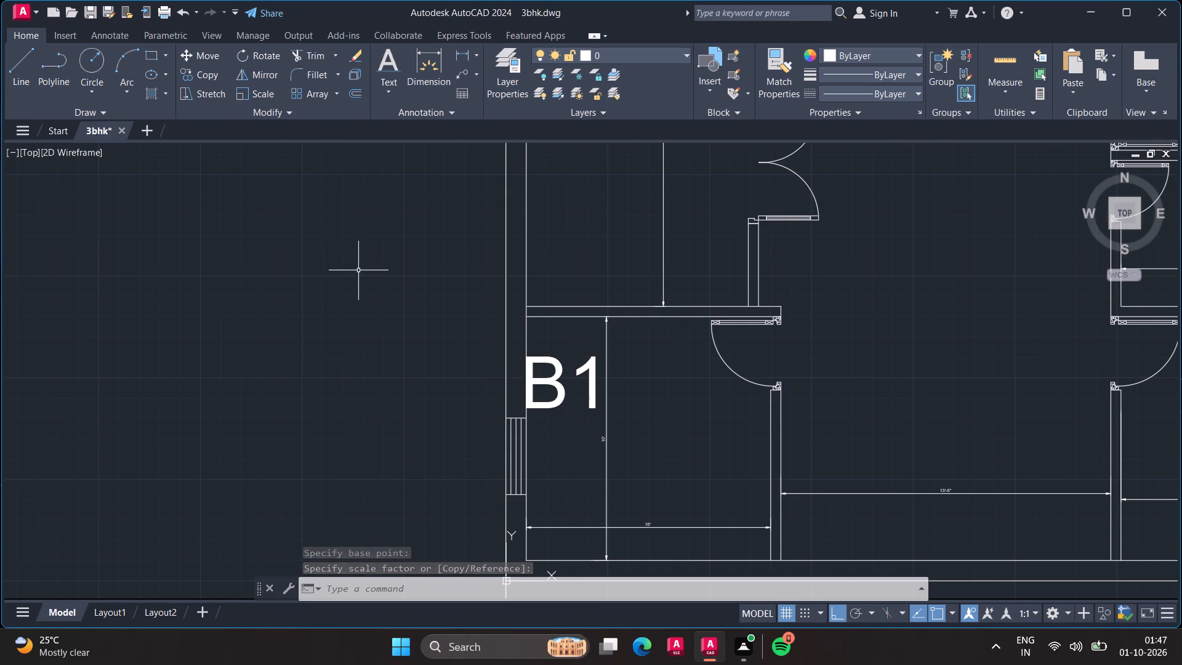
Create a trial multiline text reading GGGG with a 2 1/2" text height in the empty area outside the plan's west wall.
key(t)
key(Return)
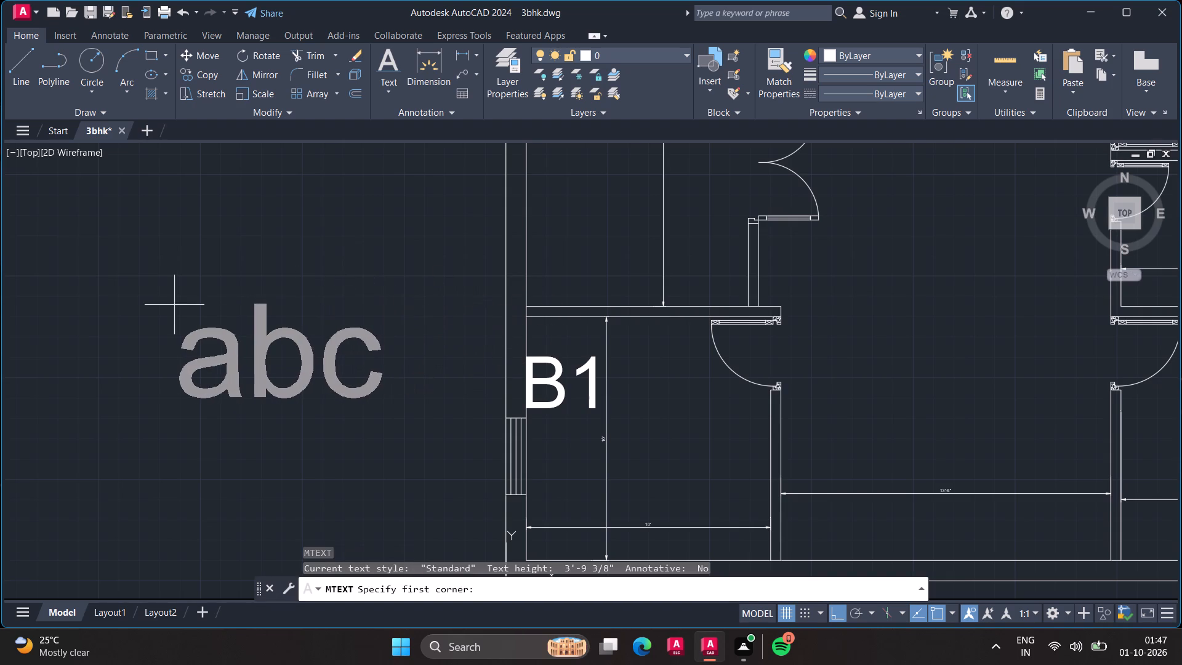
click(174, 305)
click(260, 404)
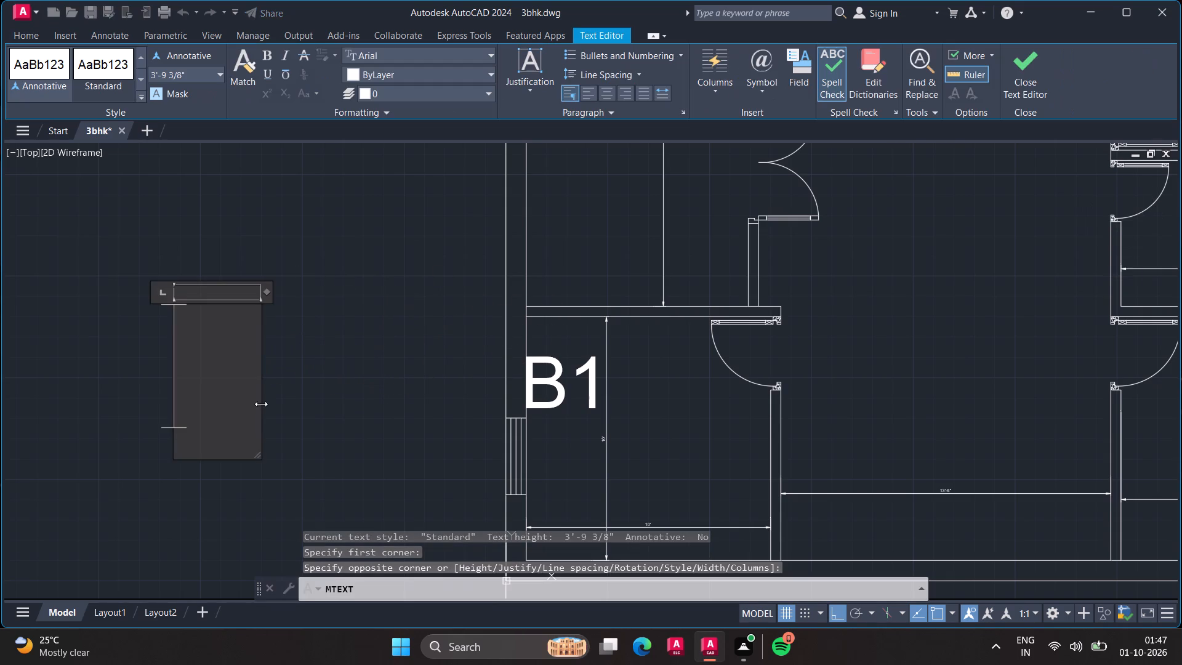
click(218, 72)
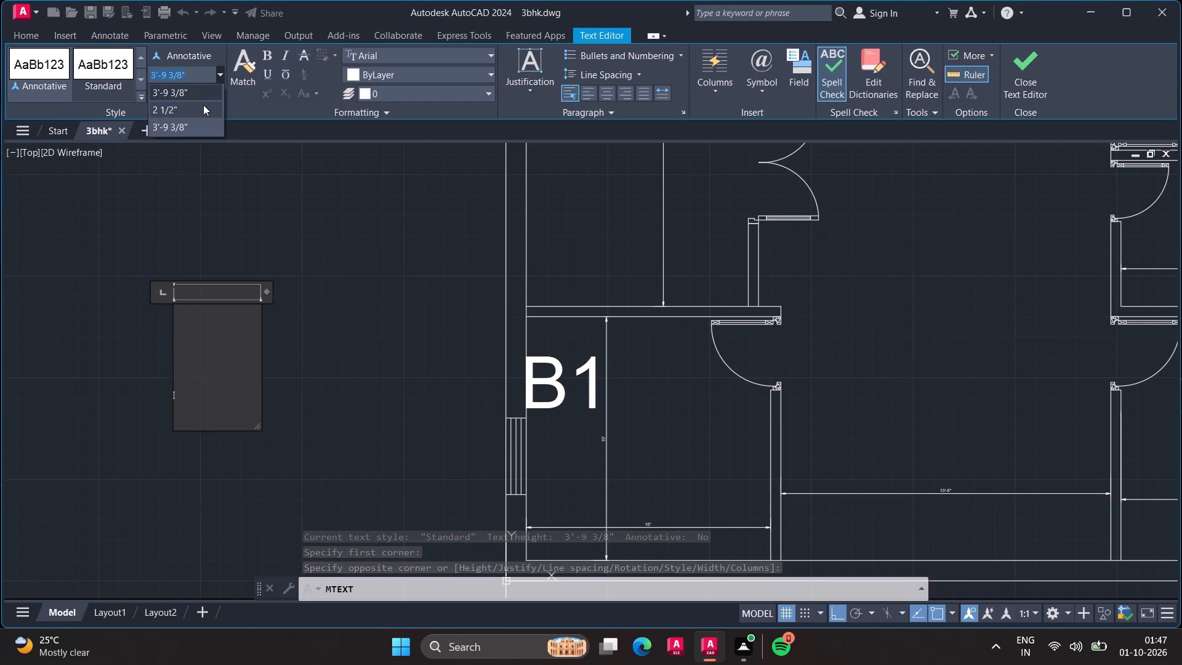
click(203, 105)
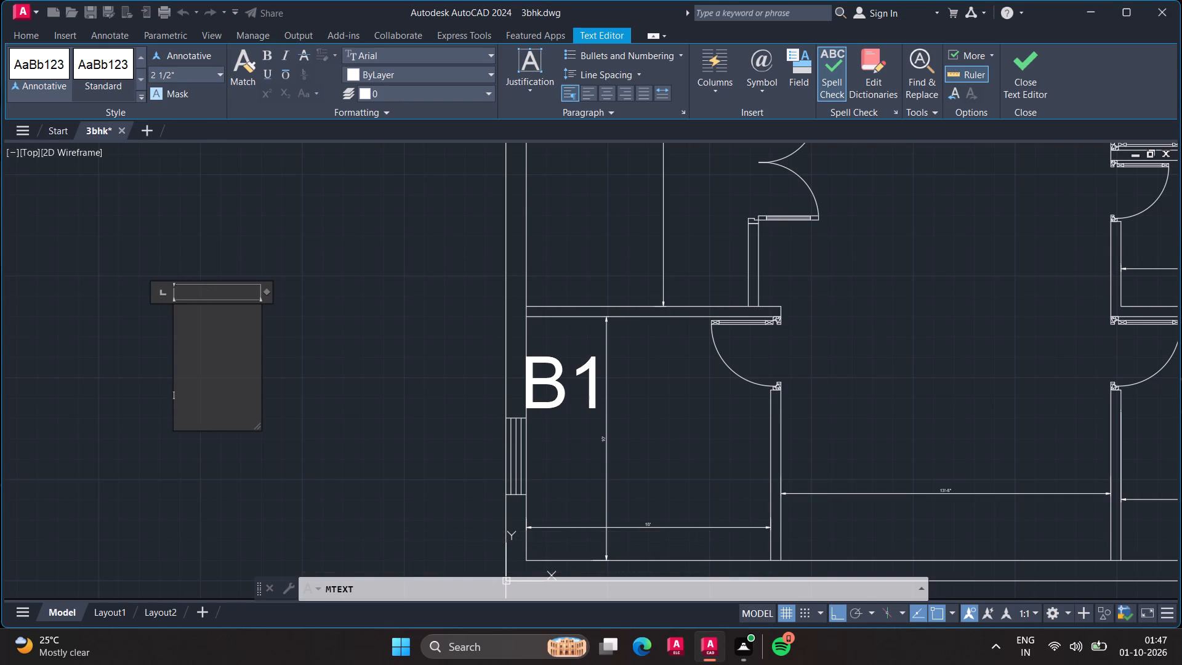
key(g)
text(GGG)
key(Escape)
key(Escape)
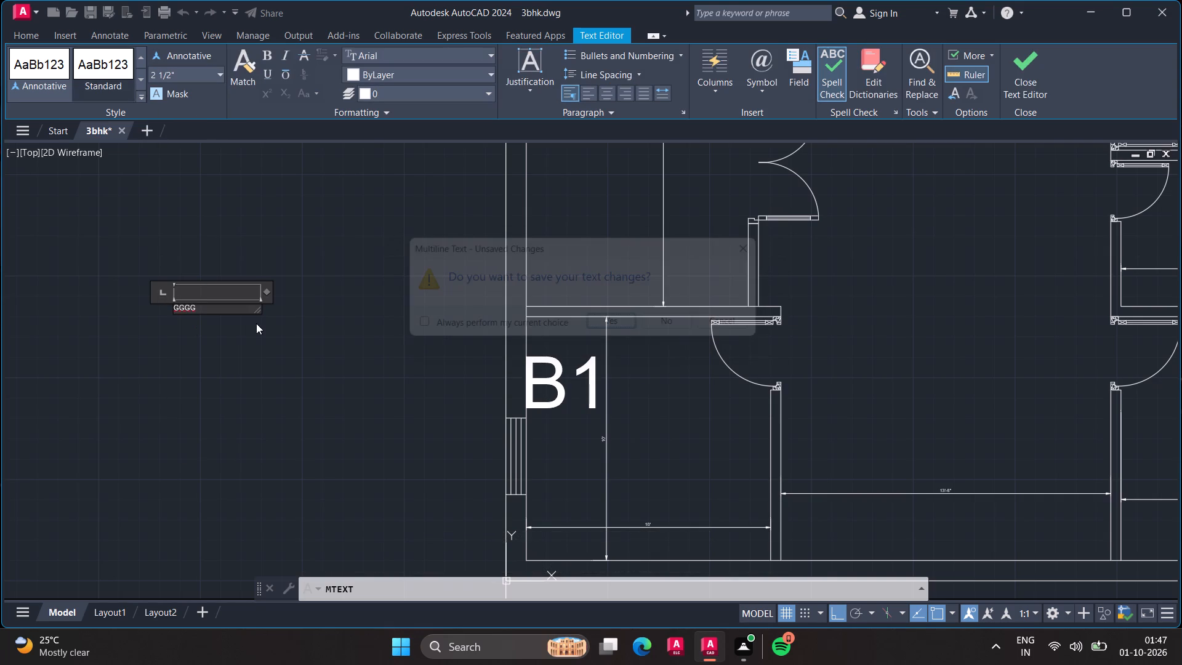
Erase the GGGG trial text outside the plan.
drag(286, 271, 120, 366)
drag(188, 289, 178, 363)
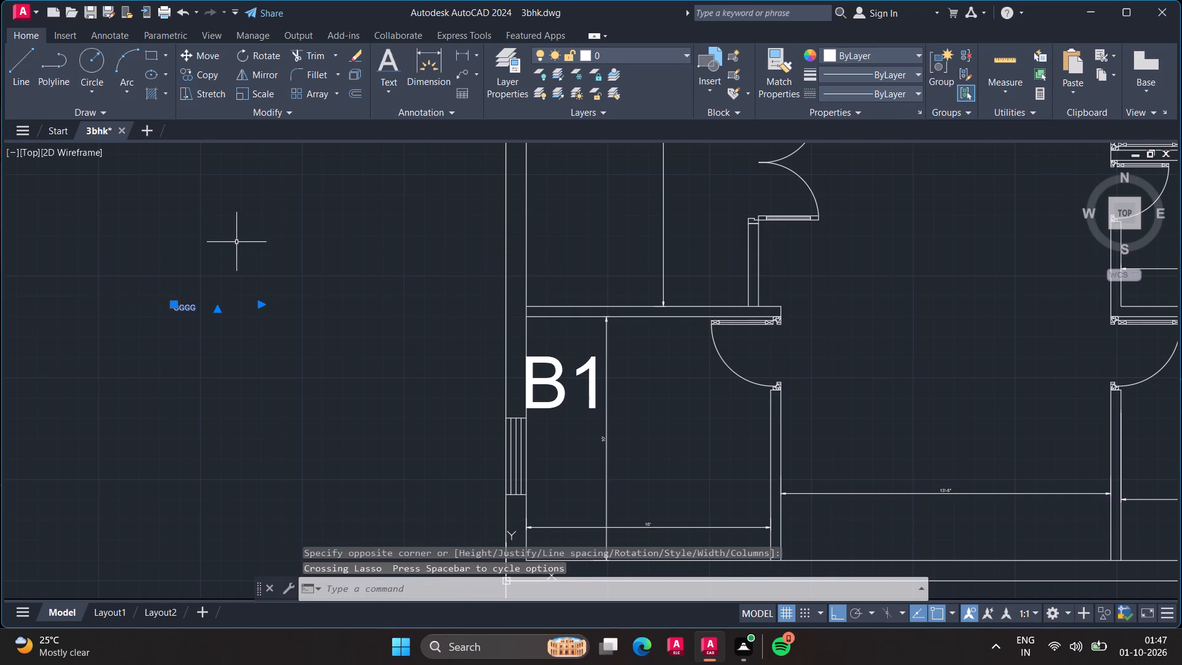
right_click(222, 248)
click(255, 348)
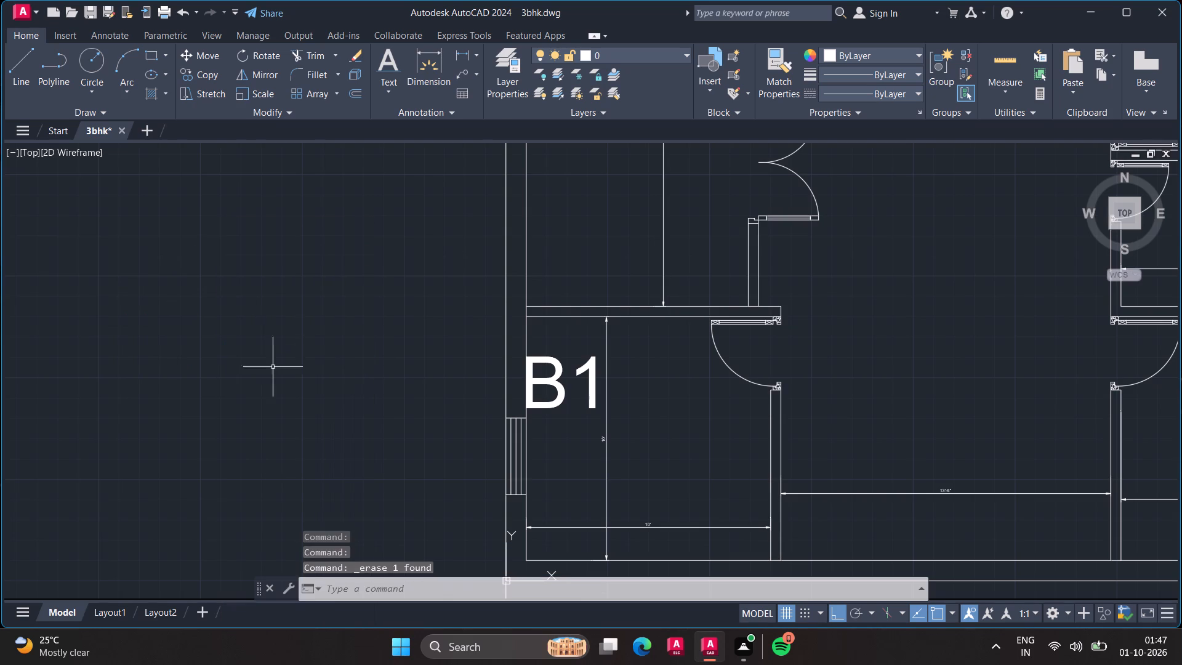
Add a multiline text label reading B2 in the southeast bedroom, beside its door swing.
scroll(276, 381, down, 2)
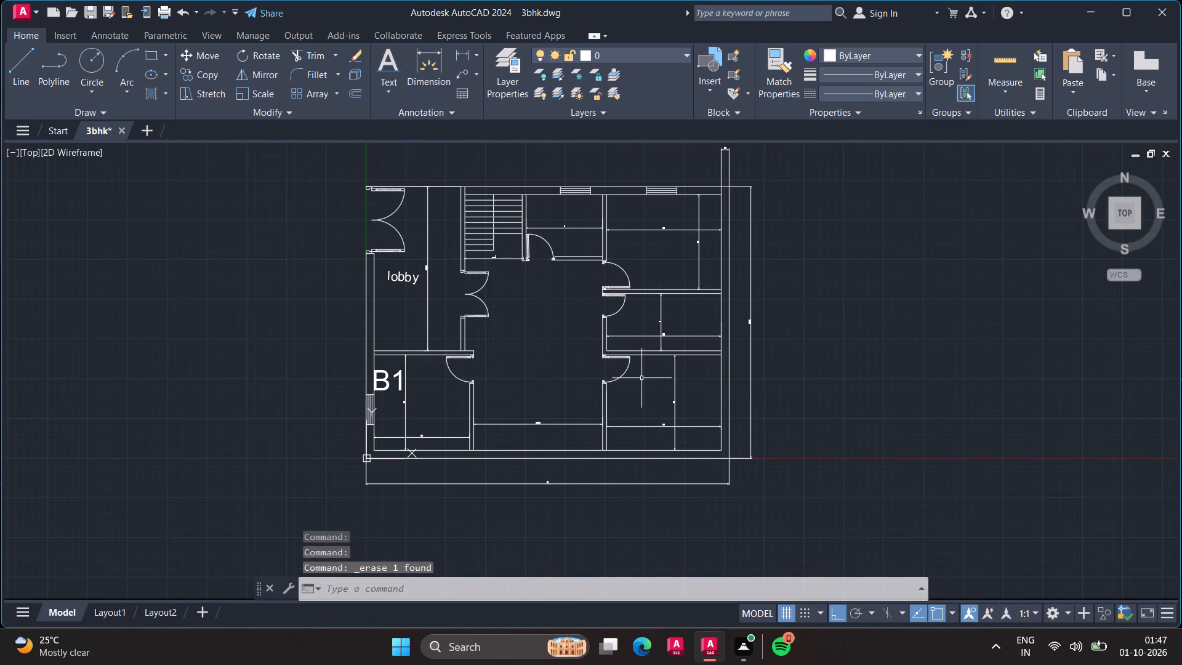
click(641, 379)
click(664, 408)
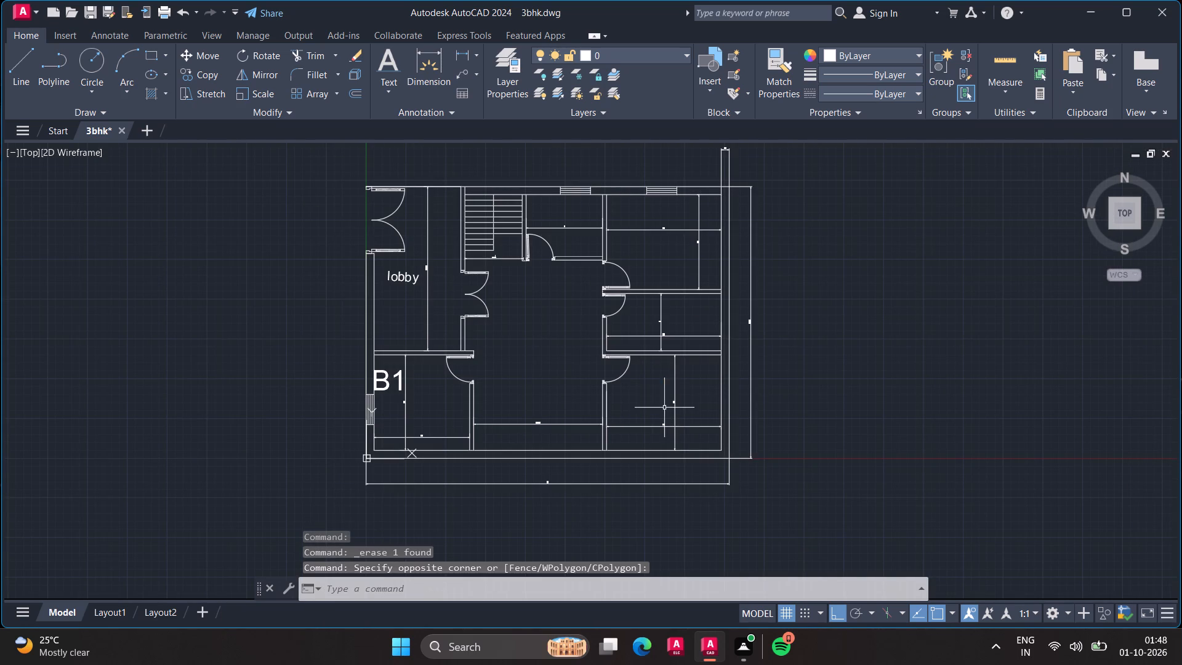
key(t)
key(Return)
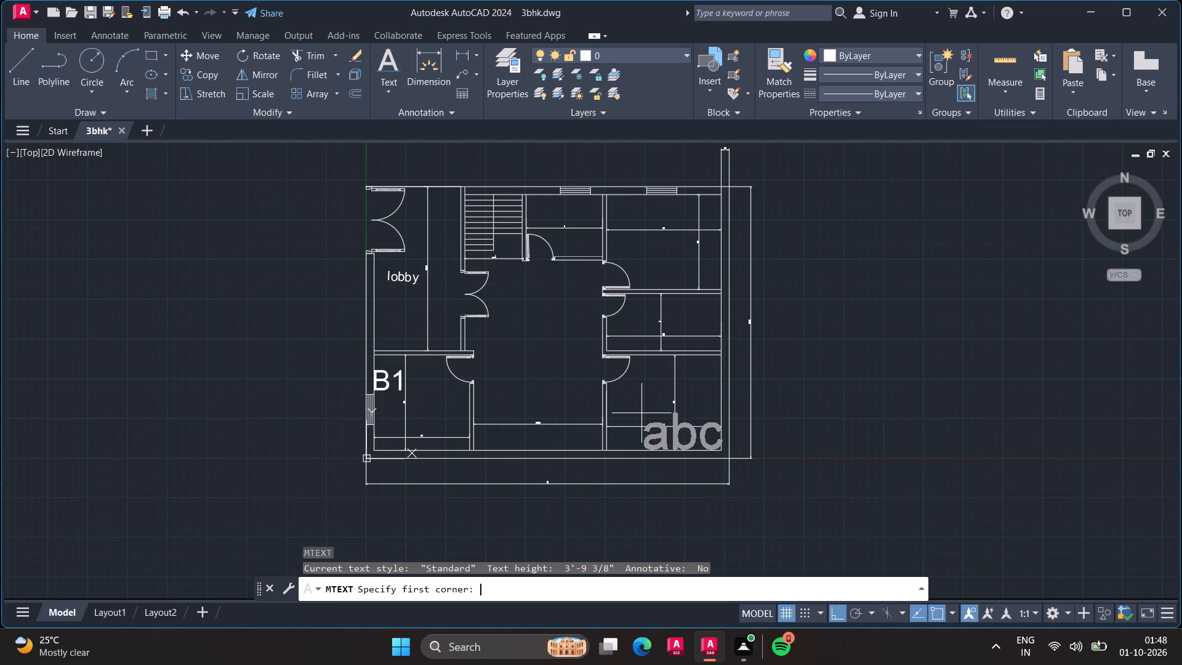
click(629, 383)
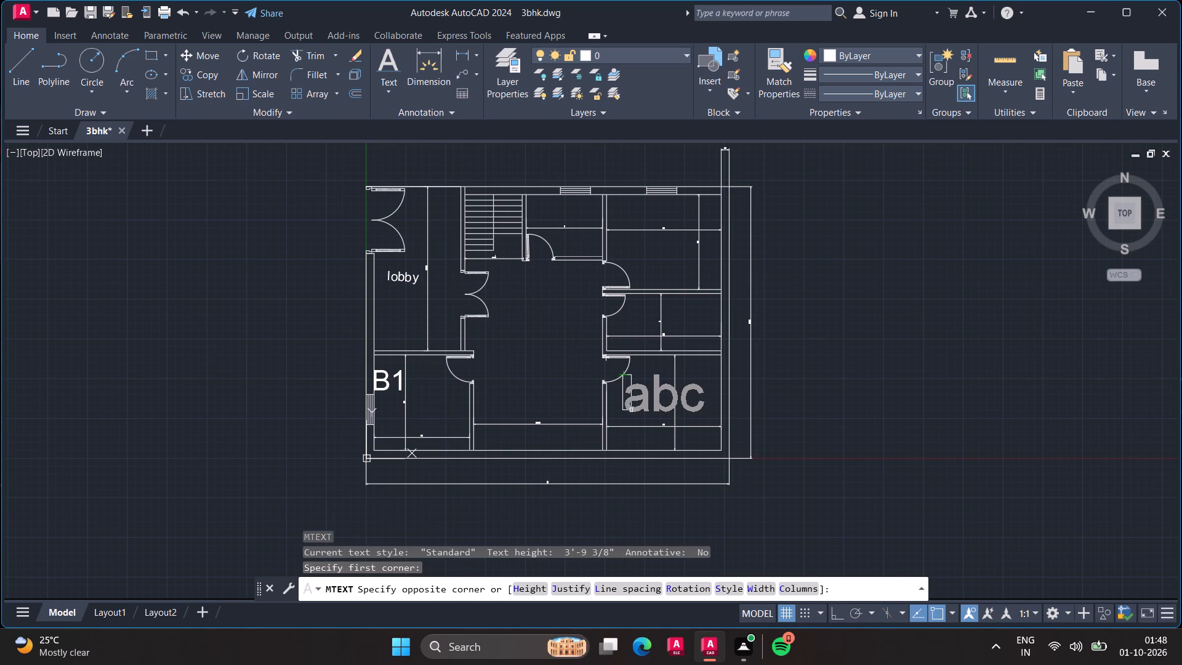
click(661, 417)
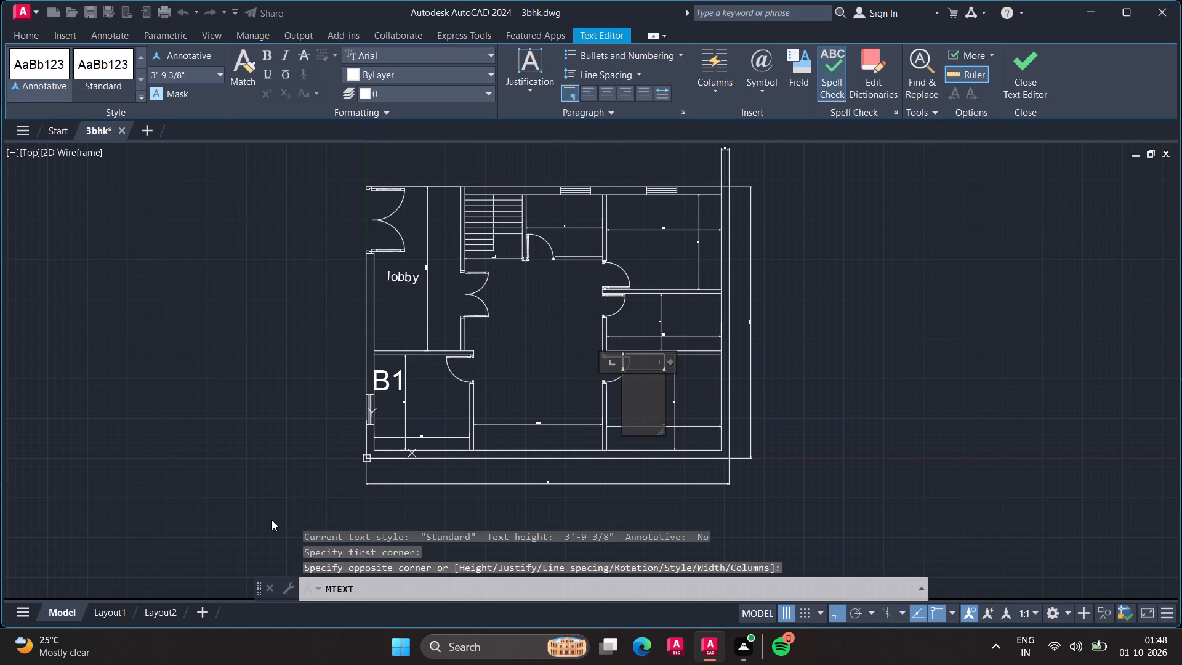
key(b)
key(2)
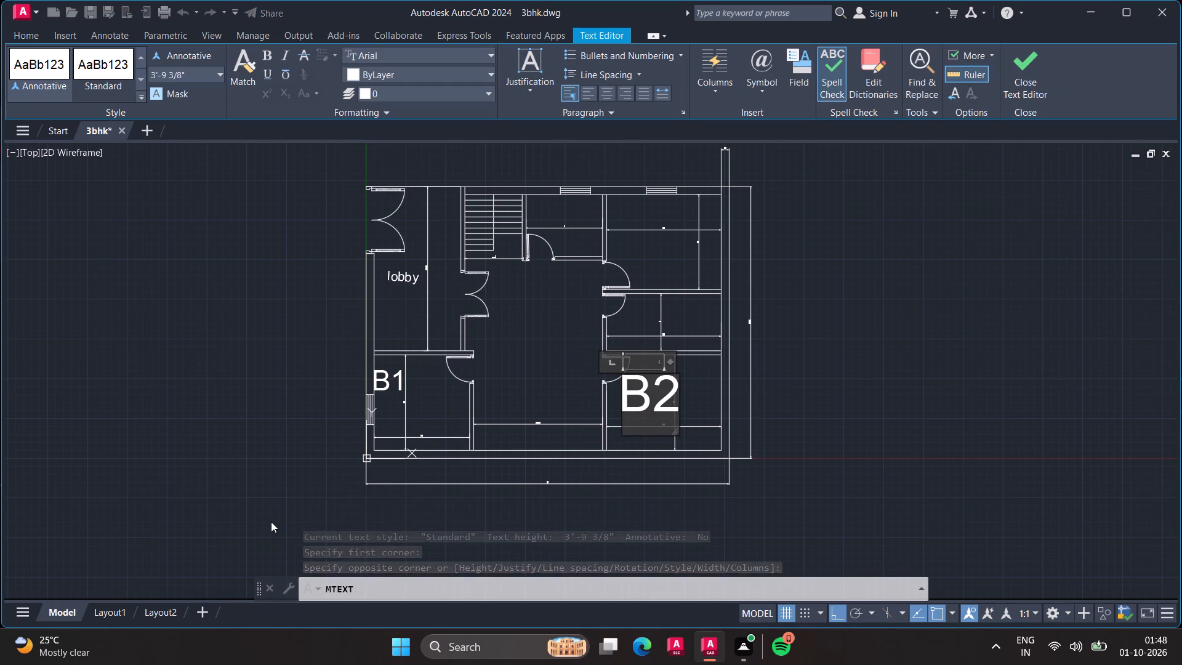
click(789, 423)
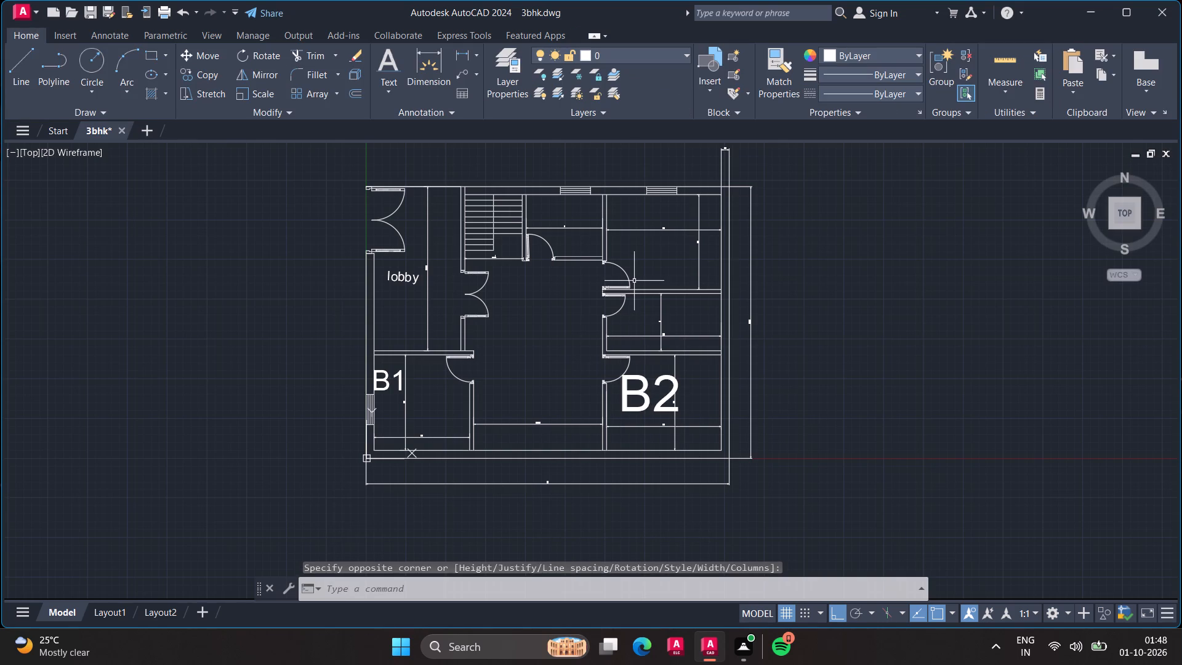
Add a multiline text label reading B3 in the northeast bedroom, starting just below its horizontal dimension line.
key(space)
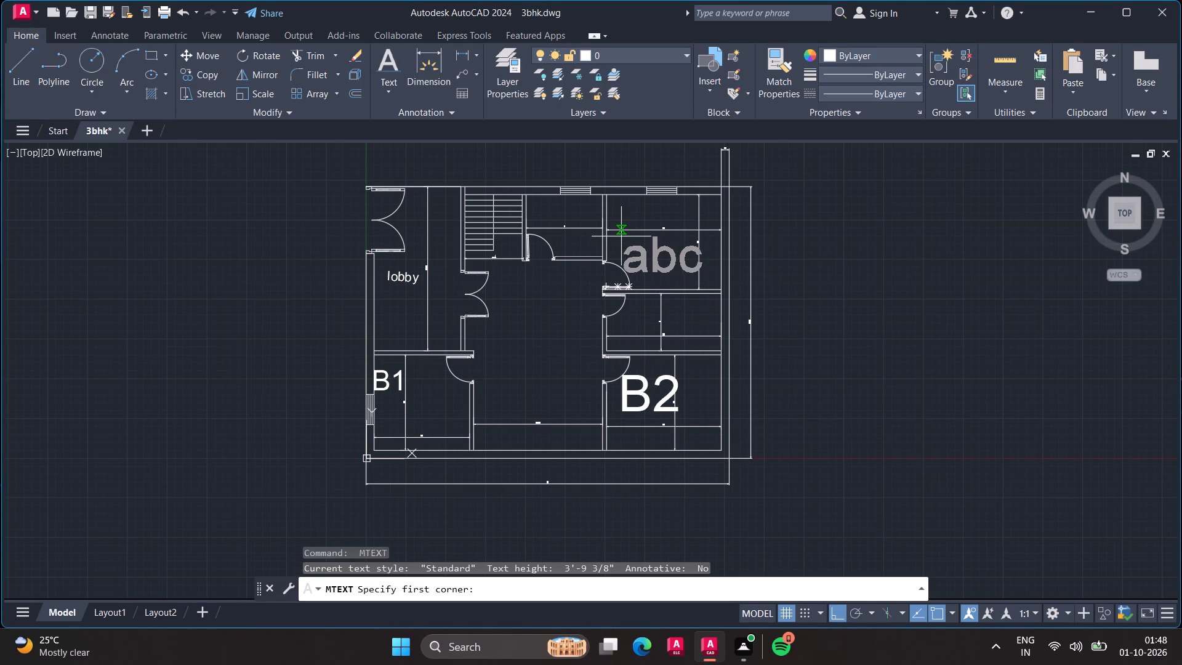
click(621, 233)
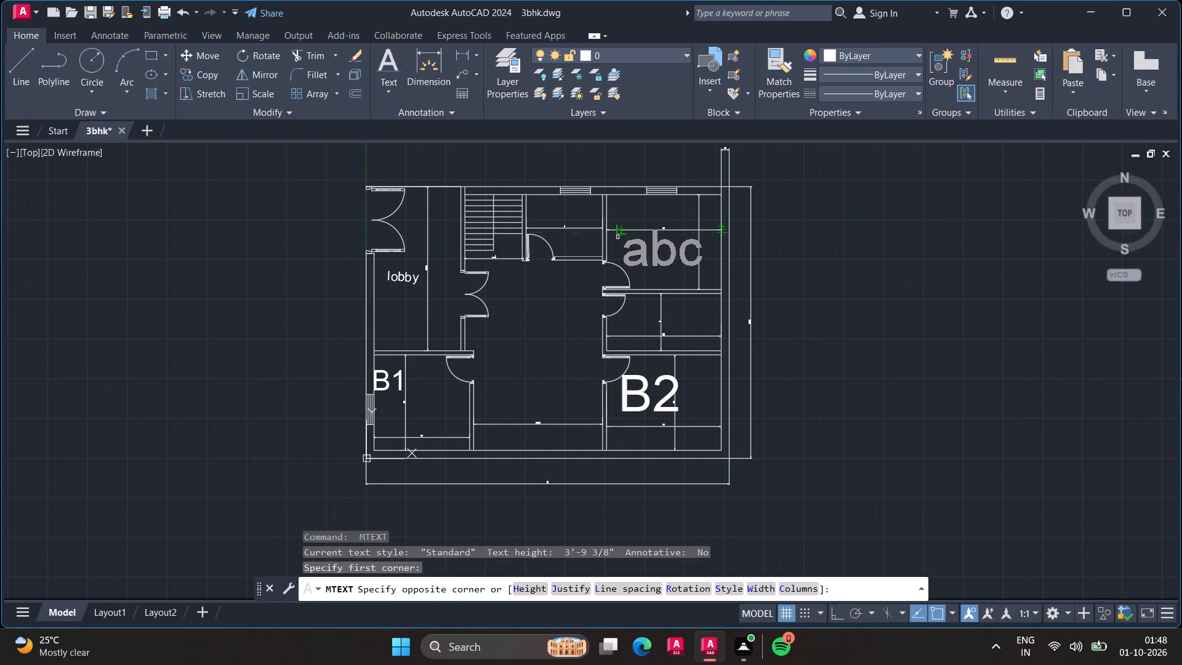
key(b)
key(3)
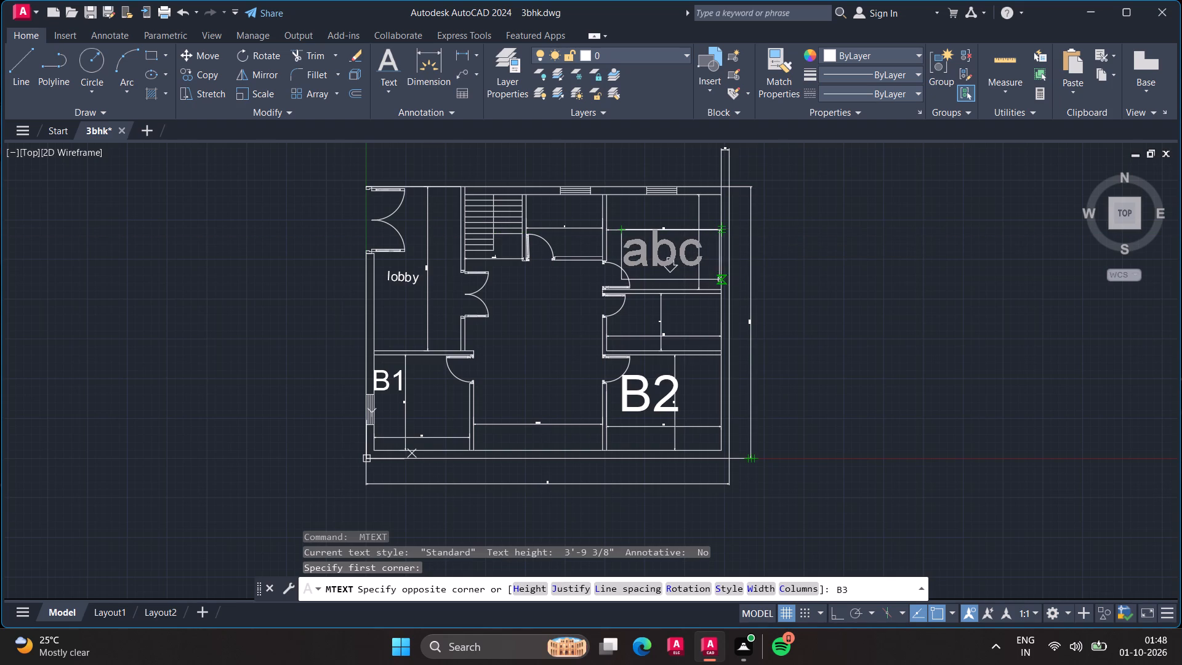
click(702, 265)
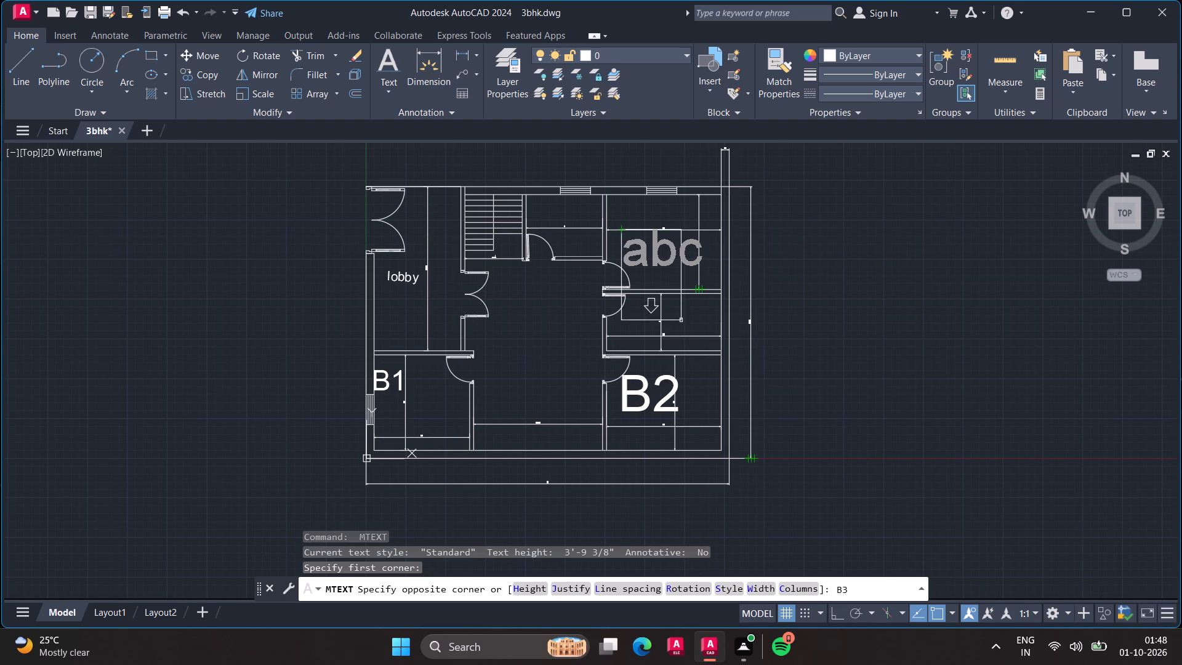
click(698, 280)
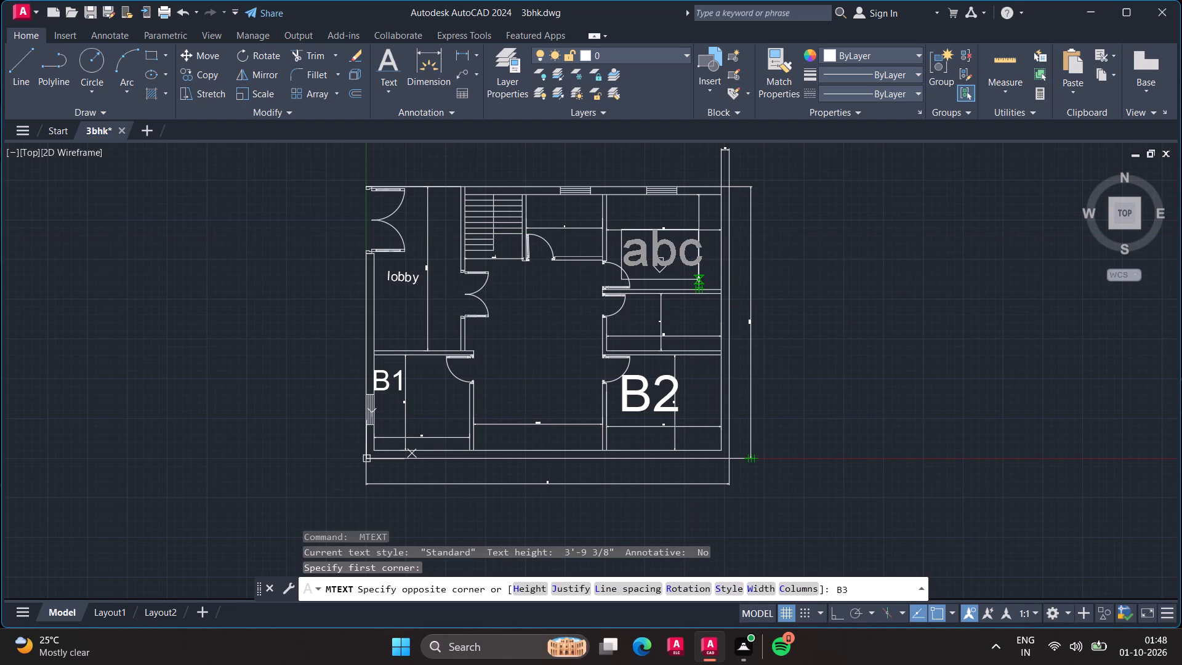
click(698, 280)
click(708, 264)
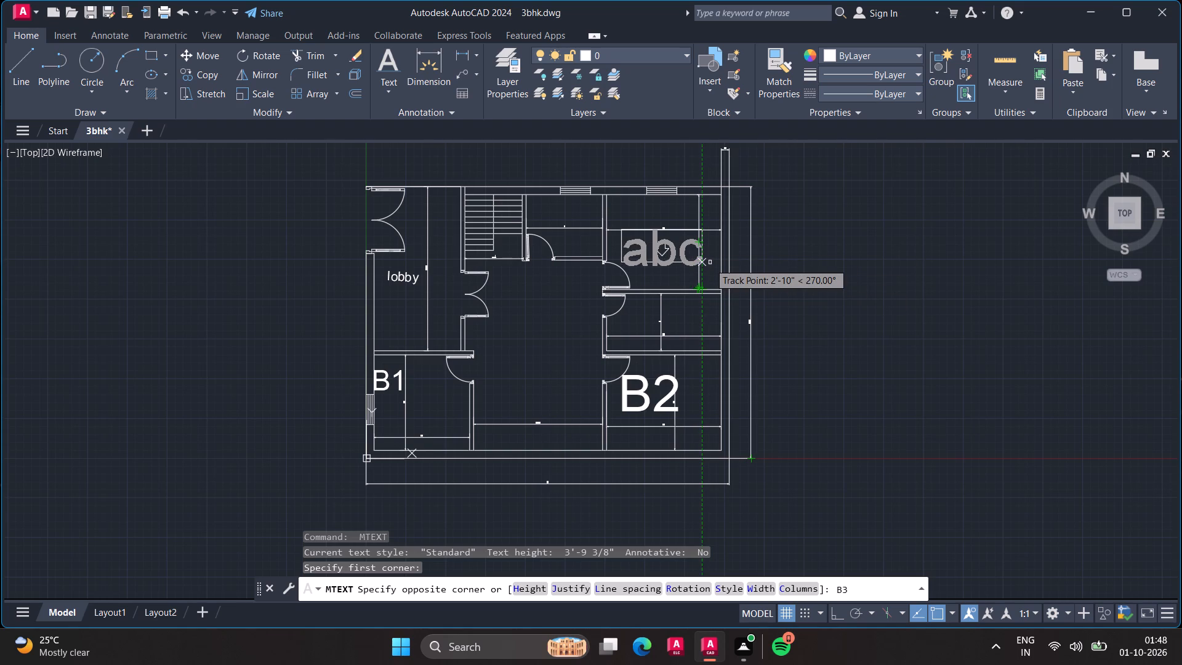
click(710, 263)
click(710, 263)
right_click(710, 263)
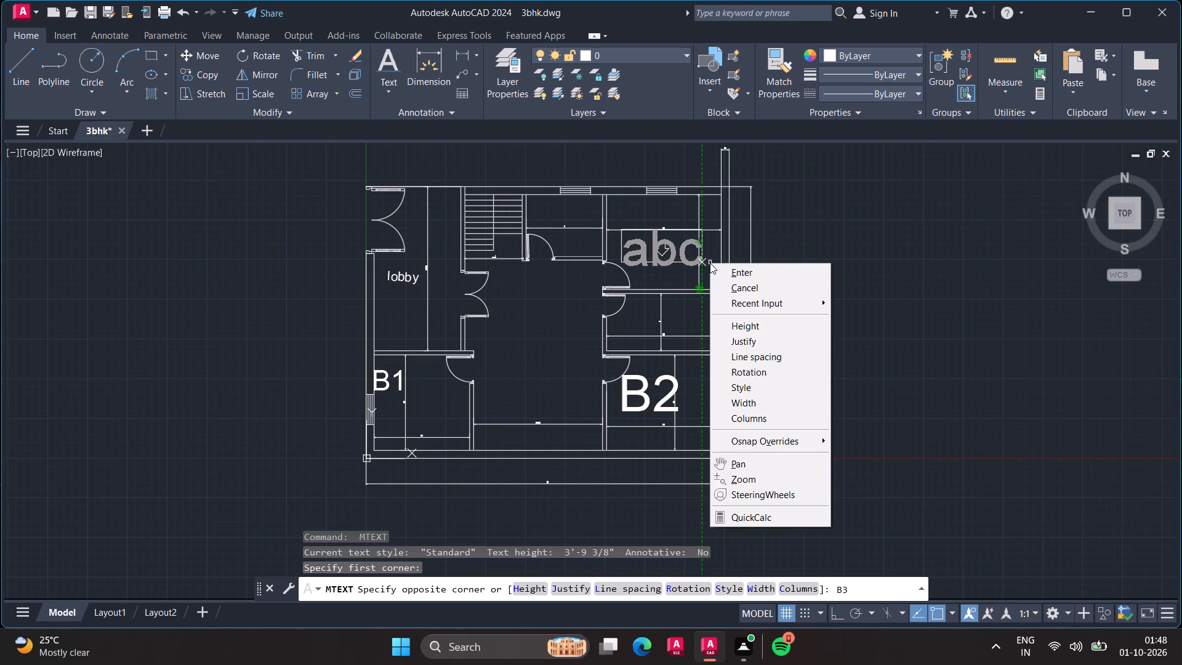
click(715, 273)
double_click(720, 262)
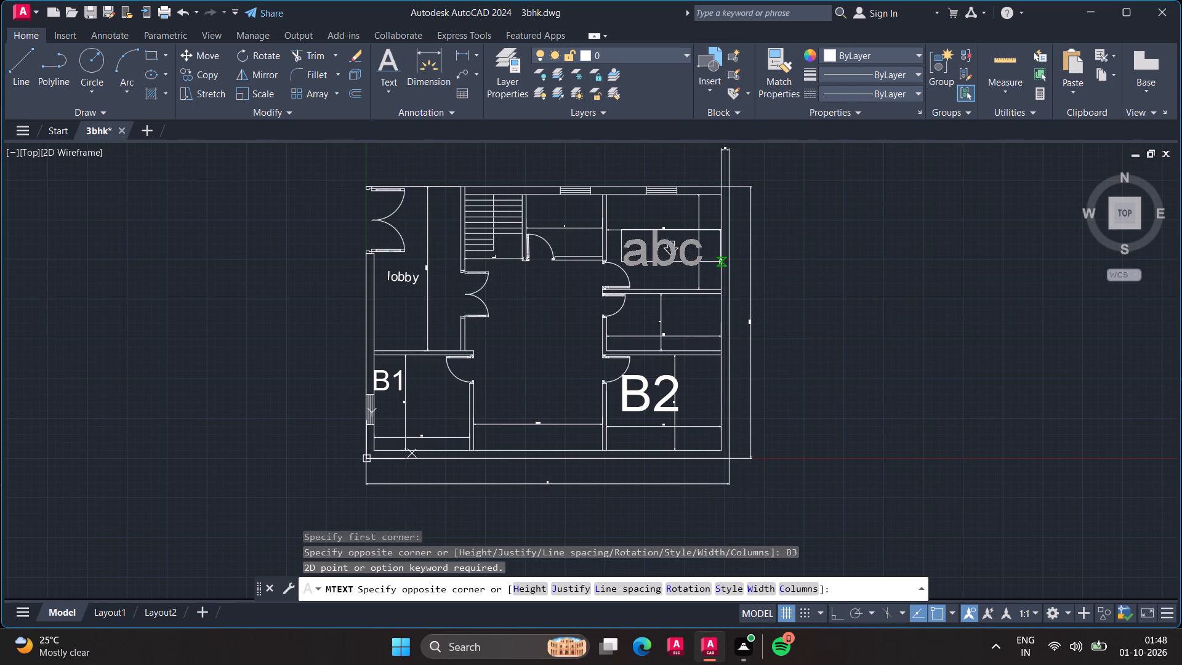
text(B3)
double_click(821, 240)
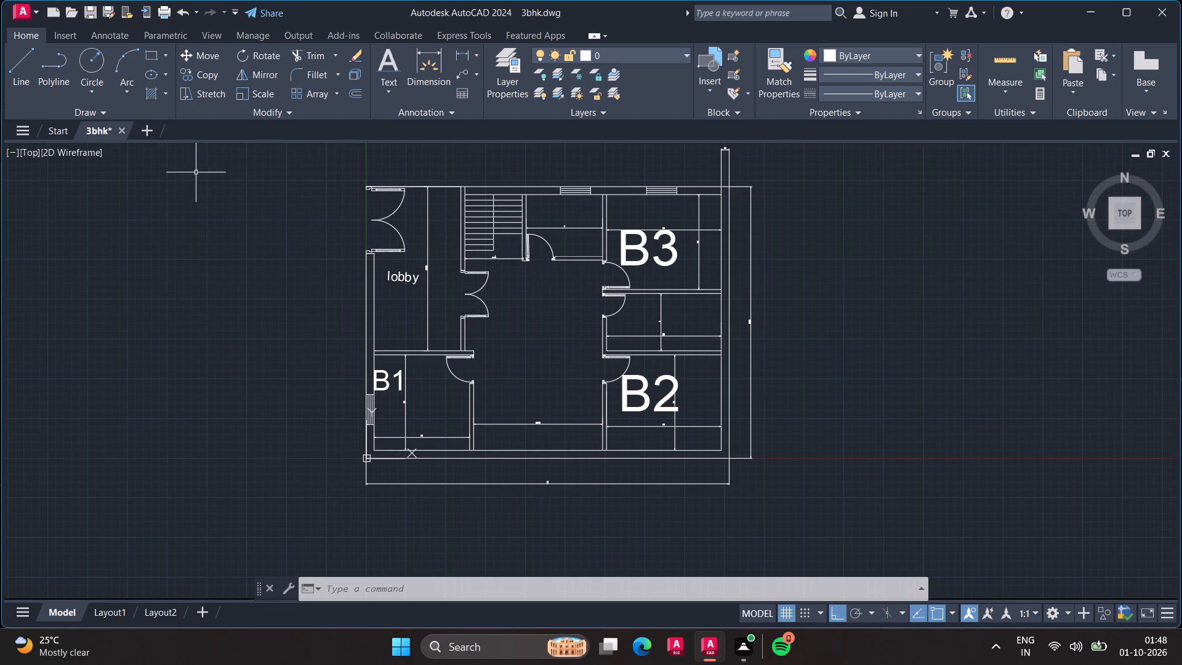
Add a multiline text label reading T from the upper-left inside corner of the small room east of the staircase.
key(t)
key(Return)
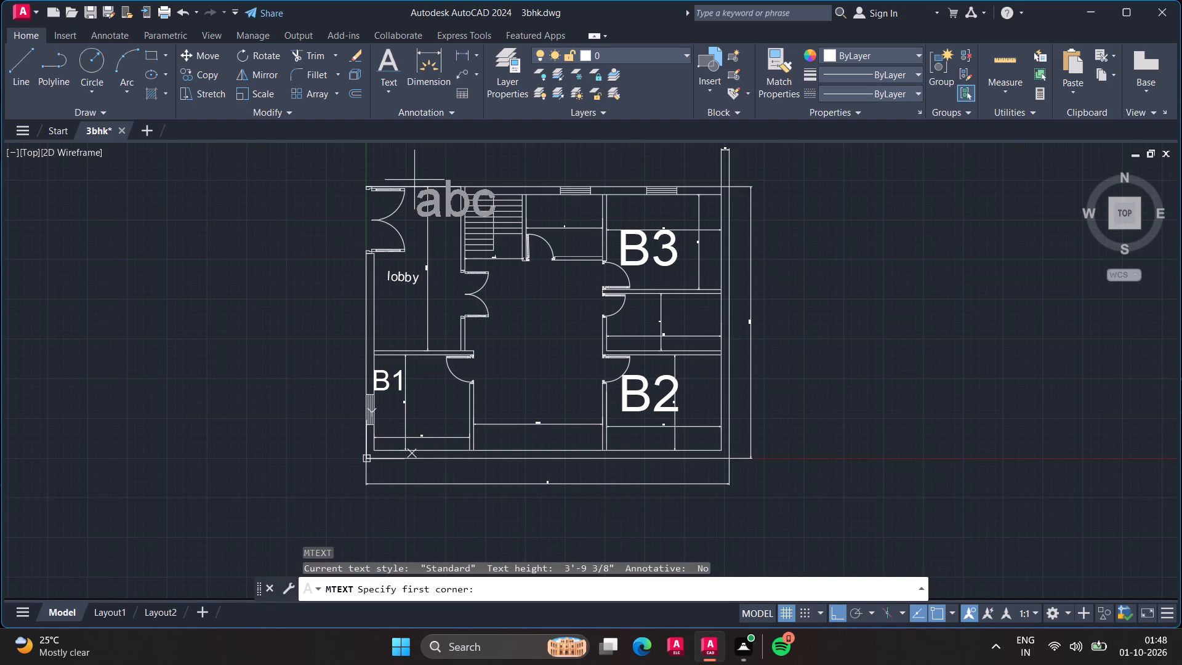
click(533, 196)
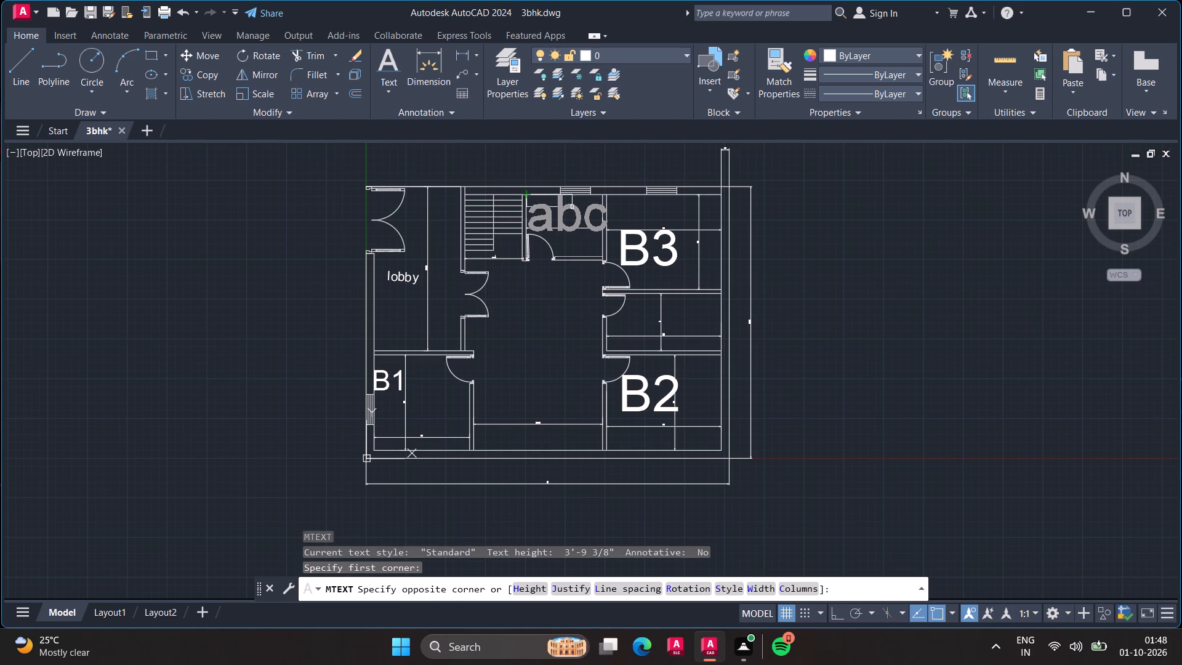
click(598, 219)
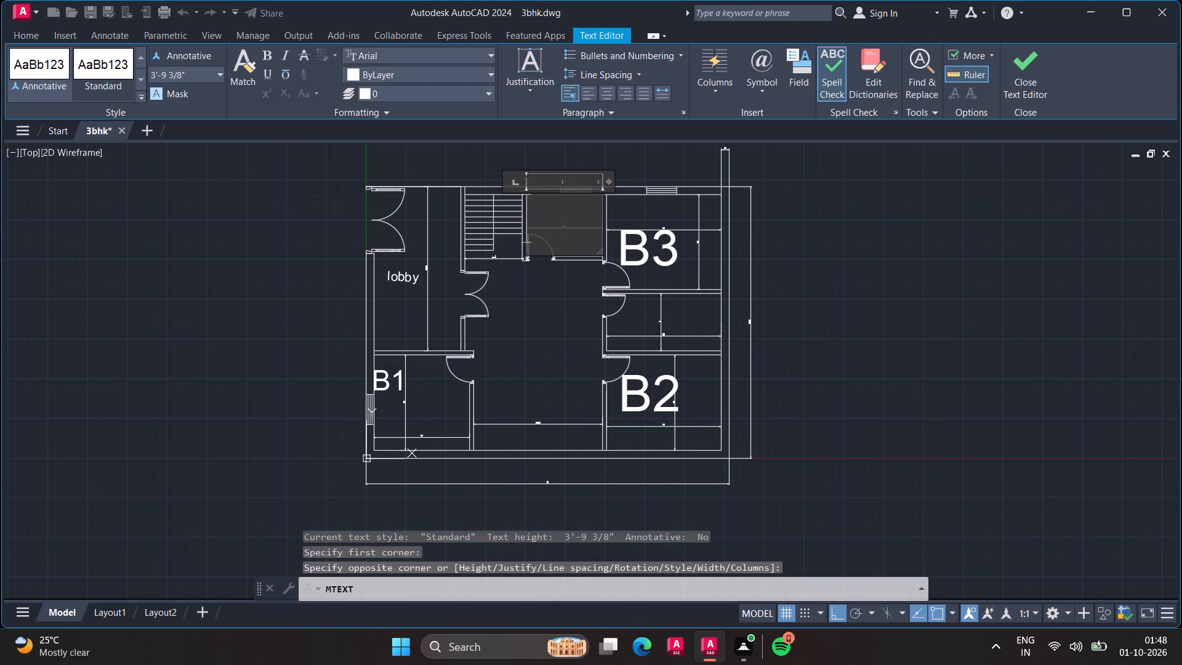
click(214, 73)
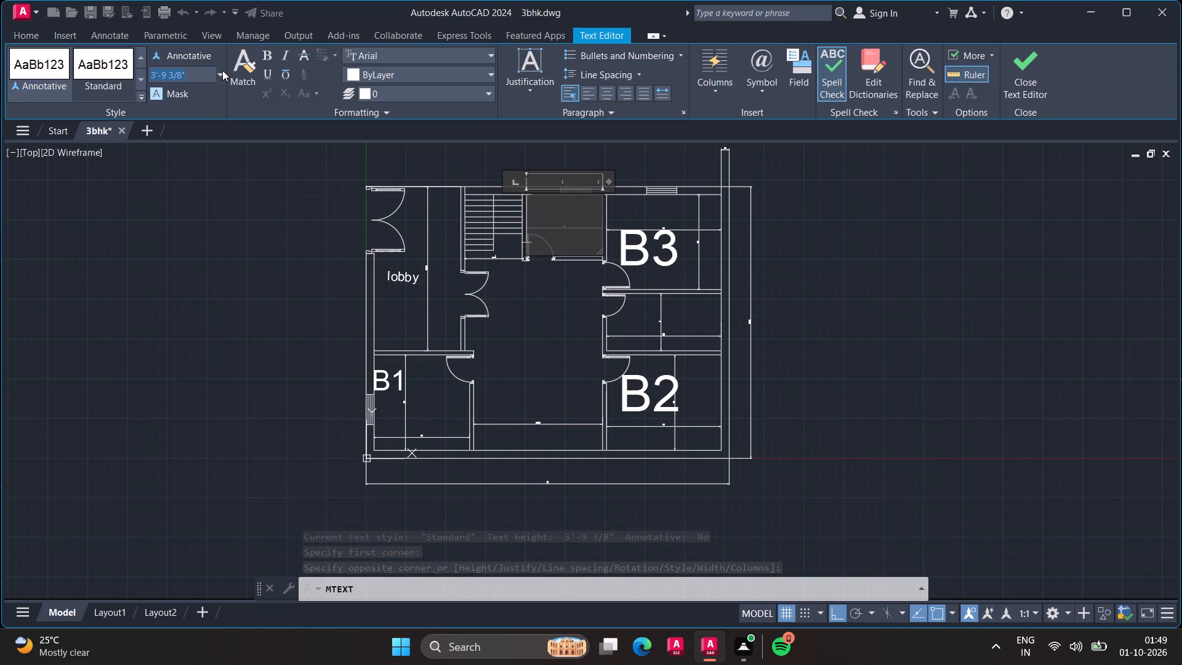
click(222, 70)
click(212, 102)
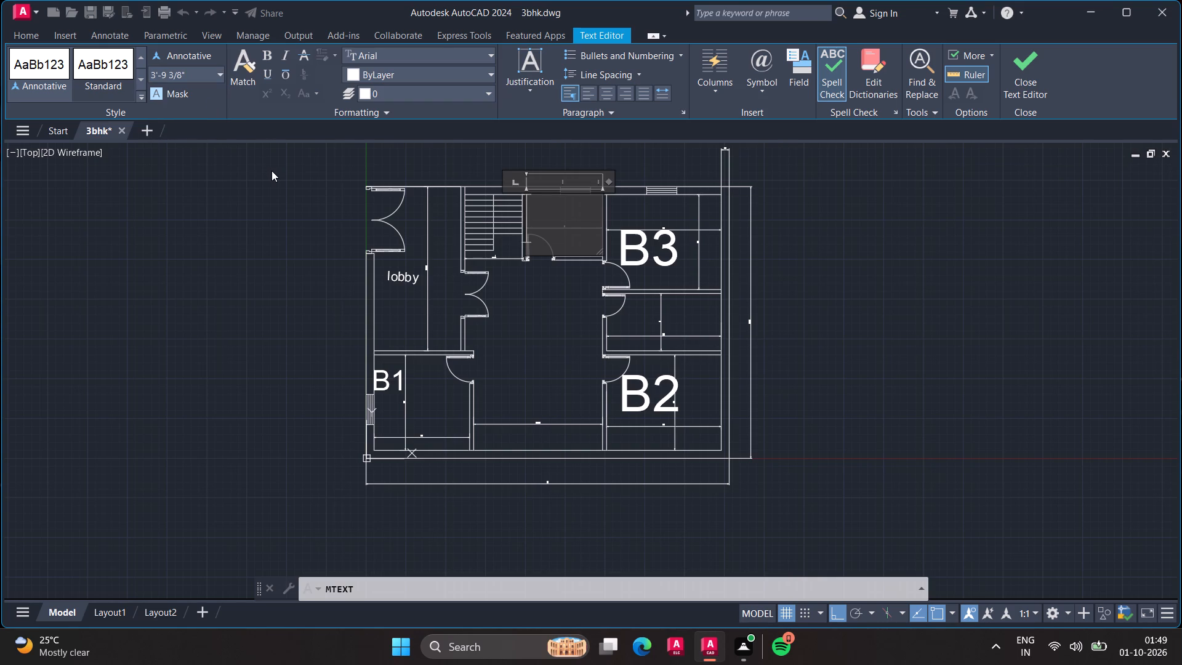
key(t)
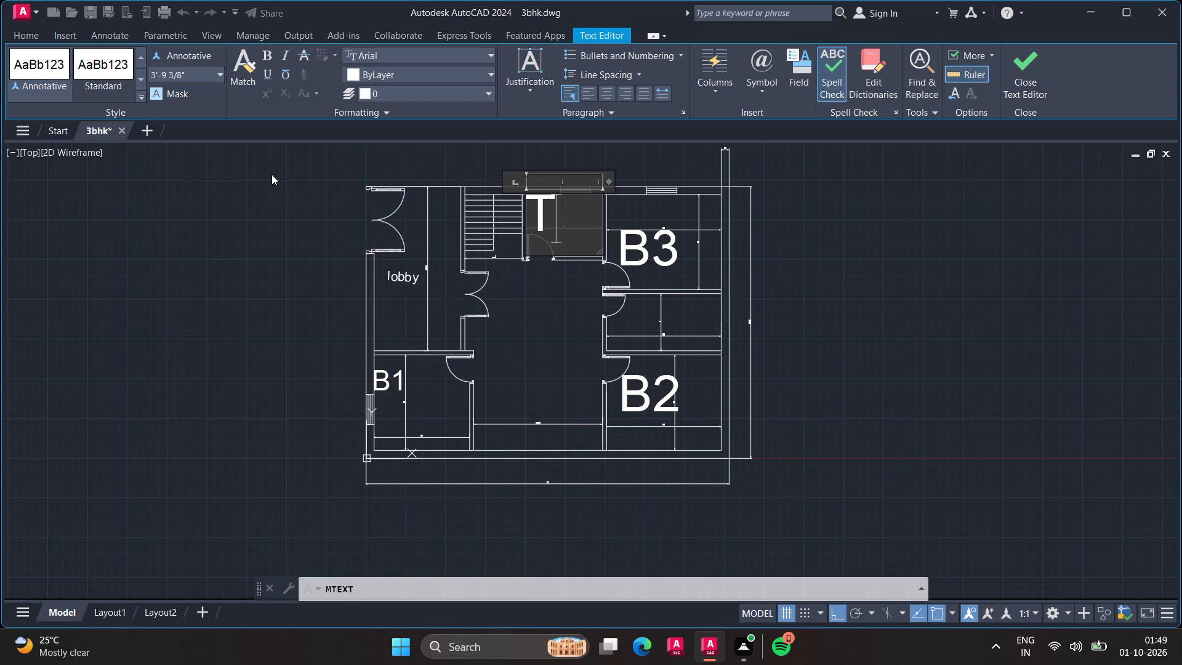
click(269, 174)
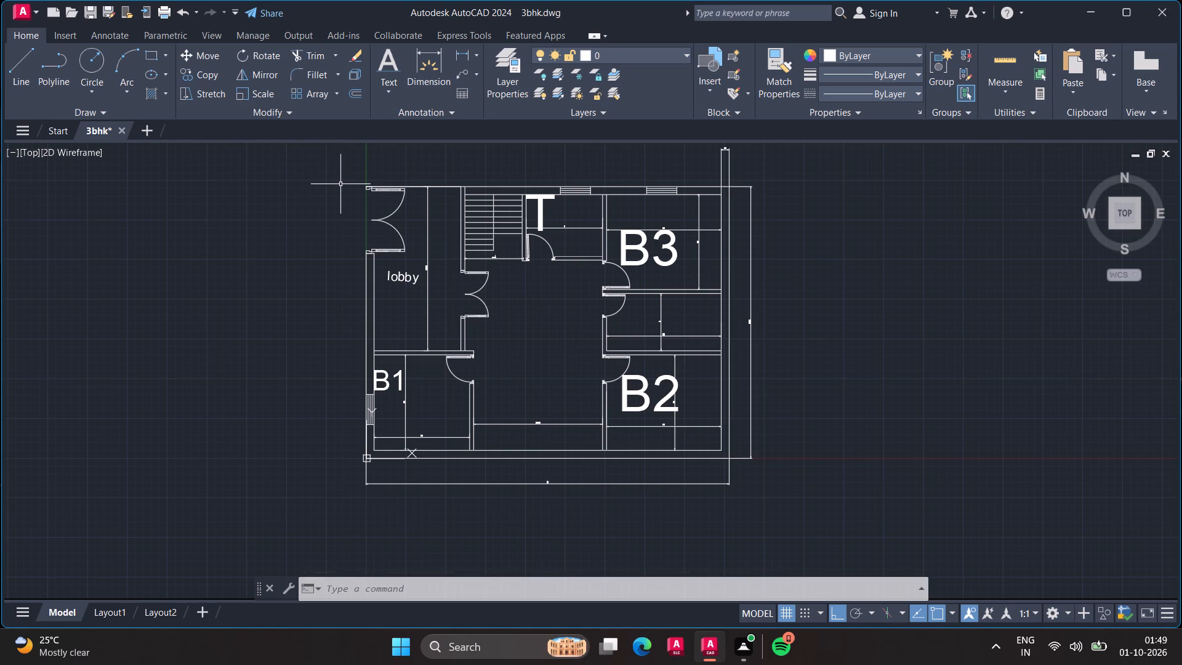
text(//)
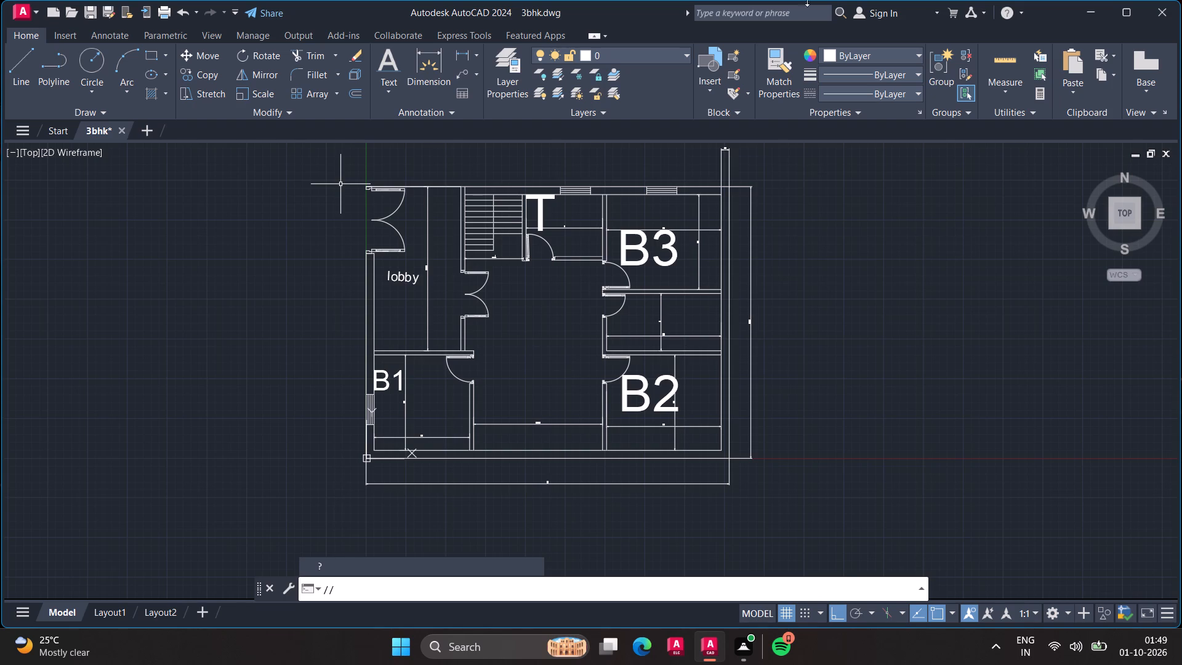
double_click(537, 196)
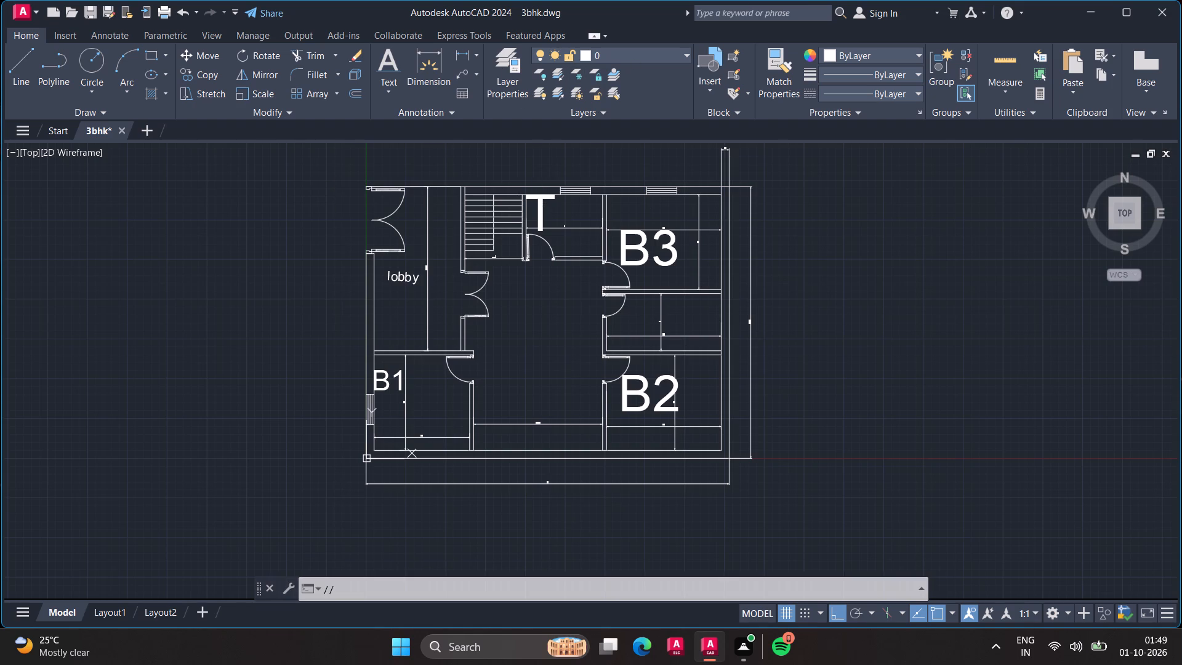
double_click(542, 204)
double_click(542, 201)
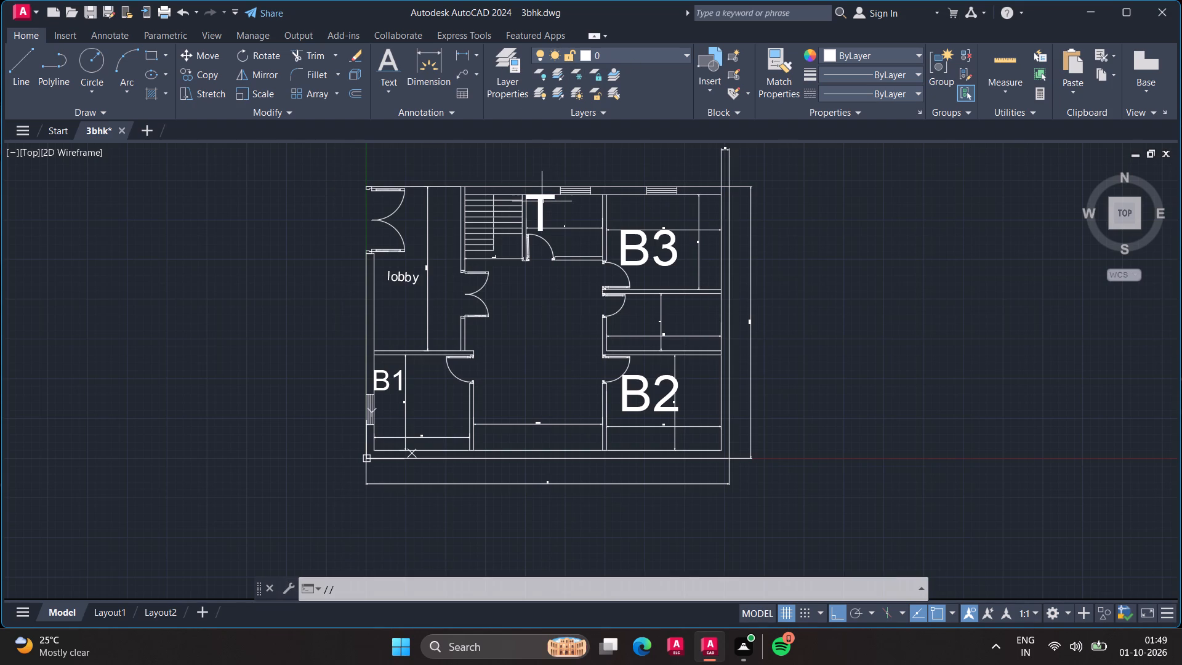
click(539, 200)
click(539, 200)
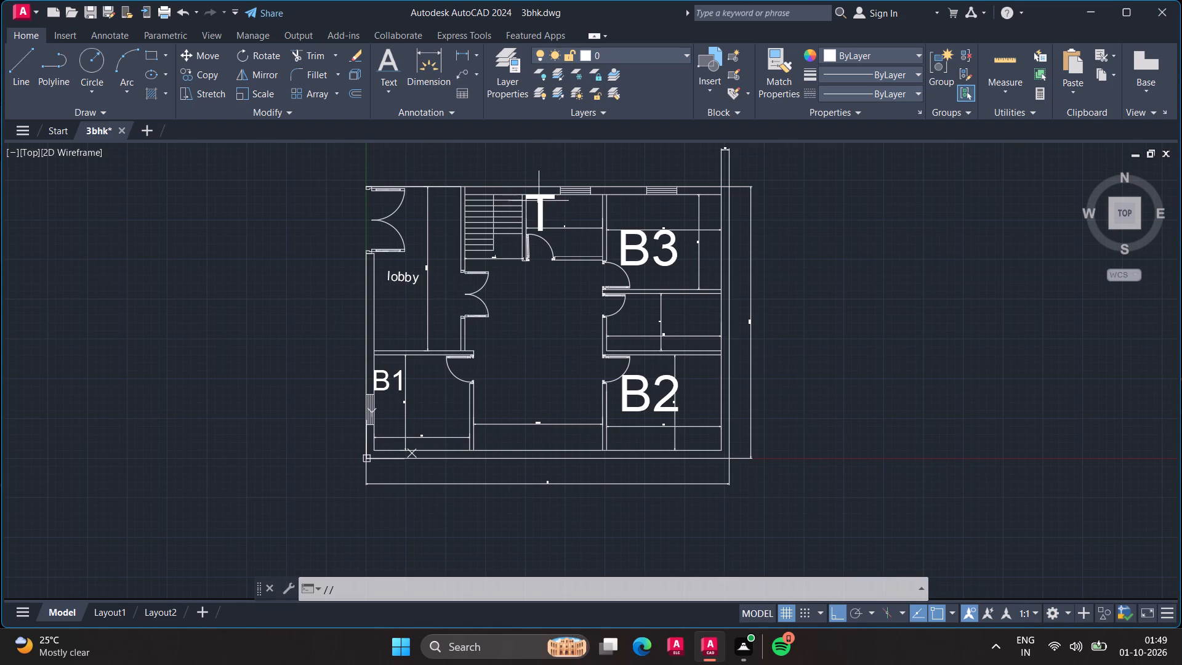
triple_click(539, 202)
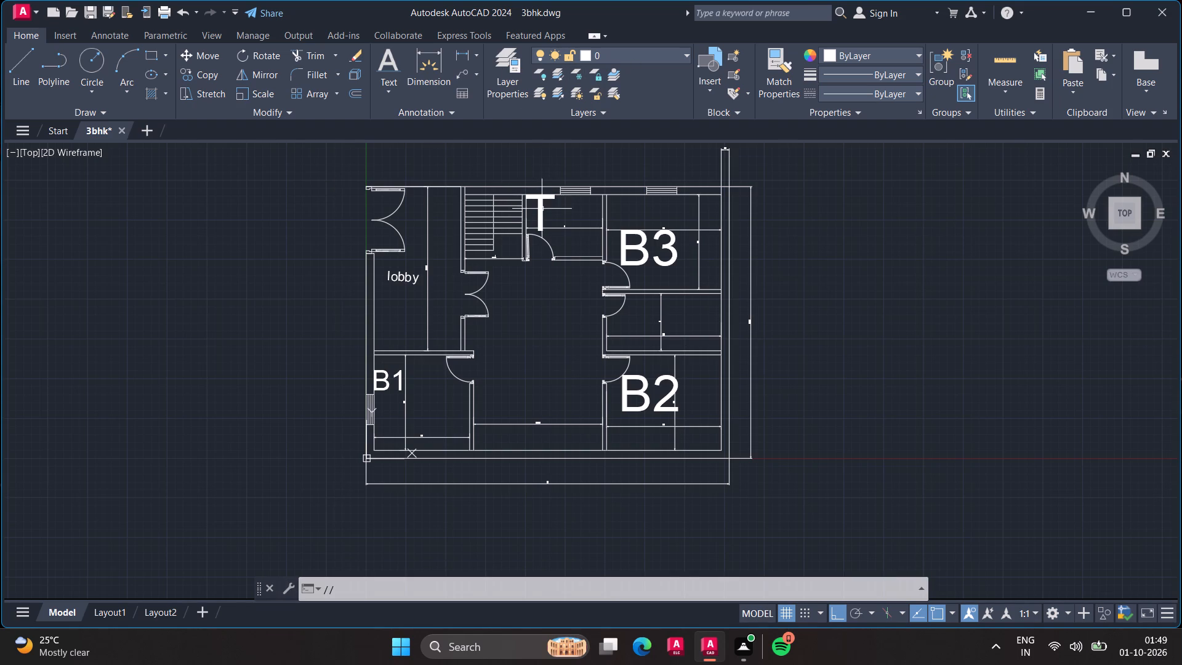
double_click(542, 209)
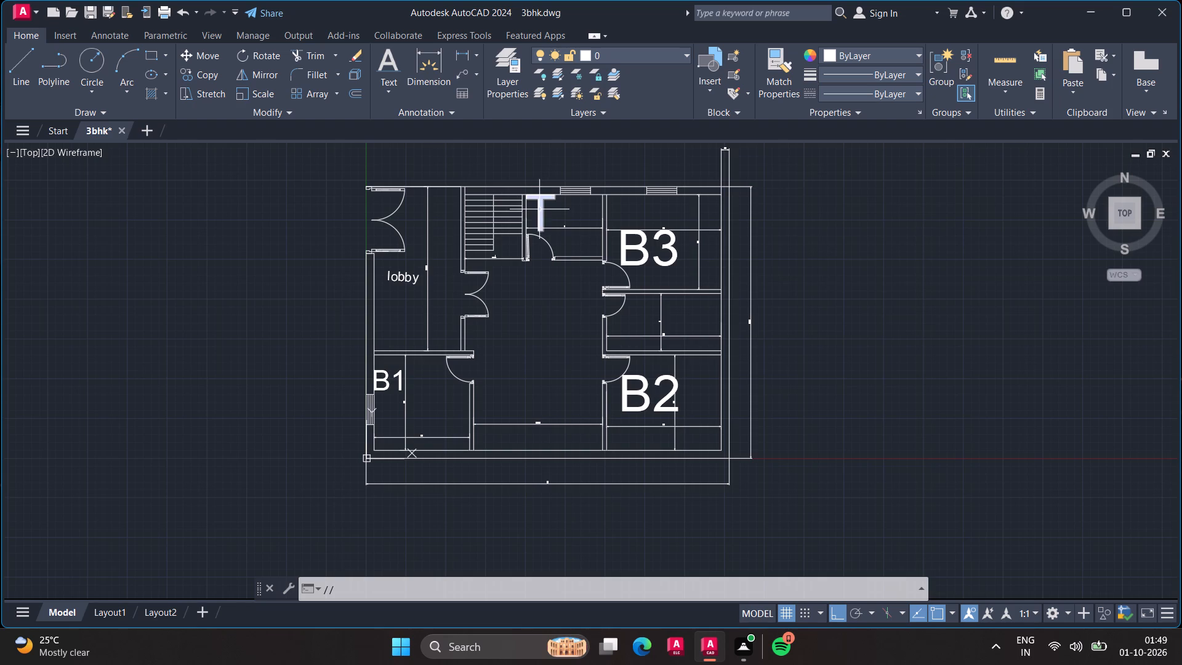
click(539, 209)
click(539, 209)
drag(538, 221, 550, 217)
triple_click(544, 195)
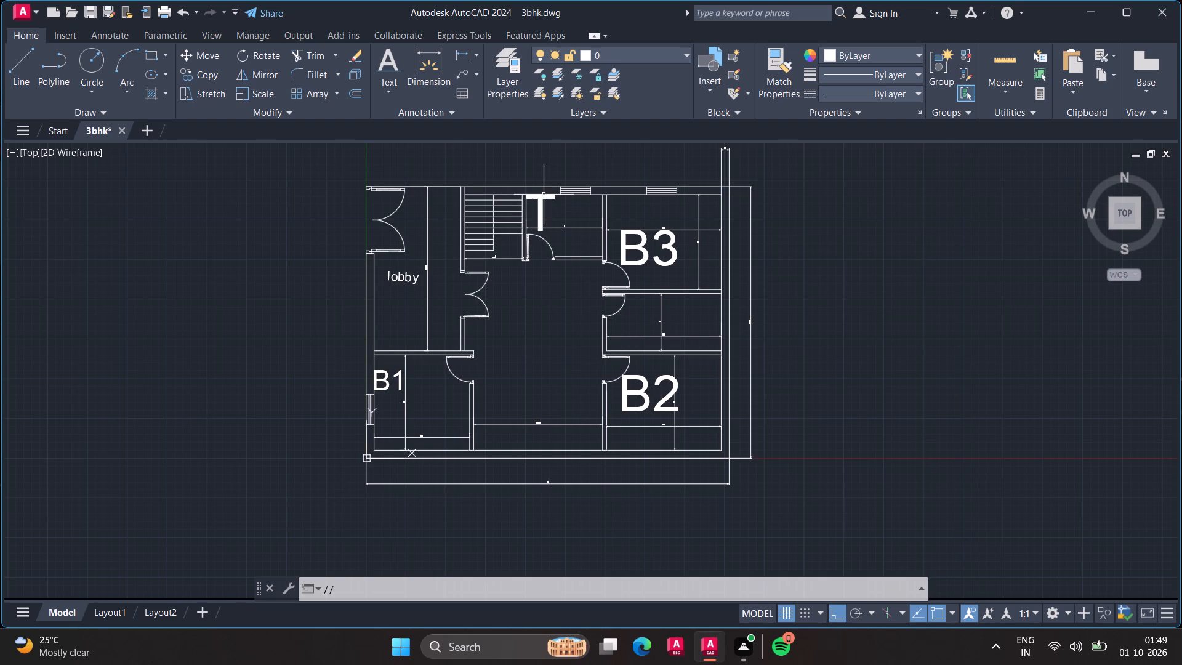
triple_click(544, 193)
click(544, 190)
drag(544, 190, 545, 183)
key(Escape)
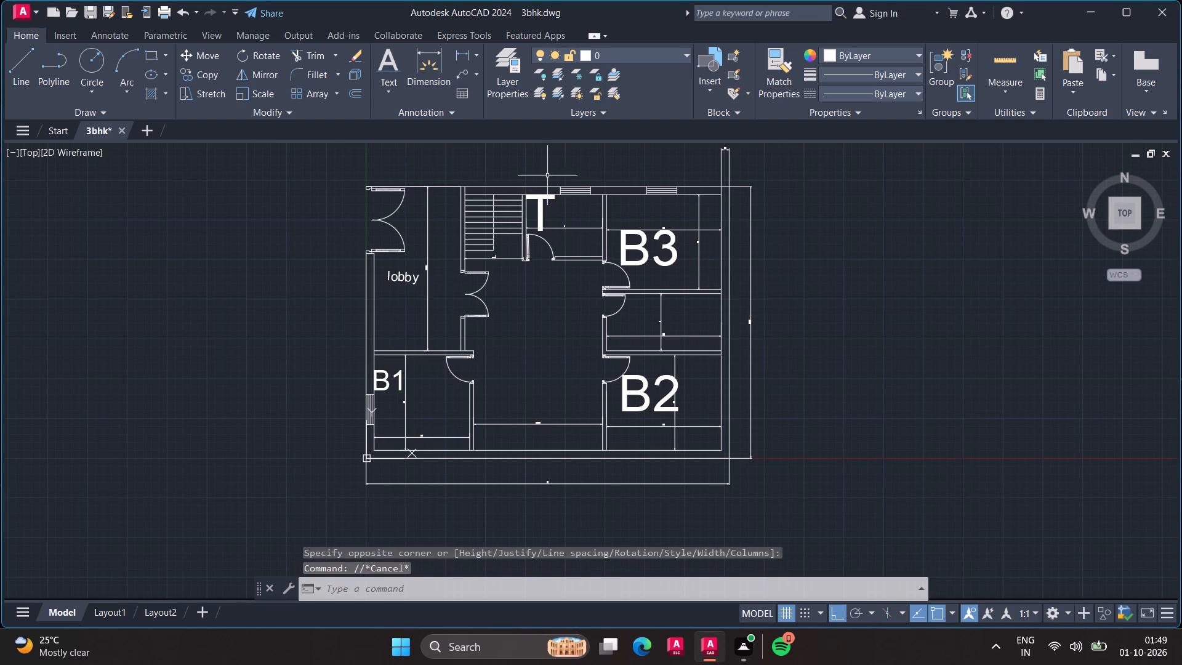
Replace the T label's text in the room east of the staircase with BATHROOM AND TOILET at 2 1/2" text height.
click(544, 198)
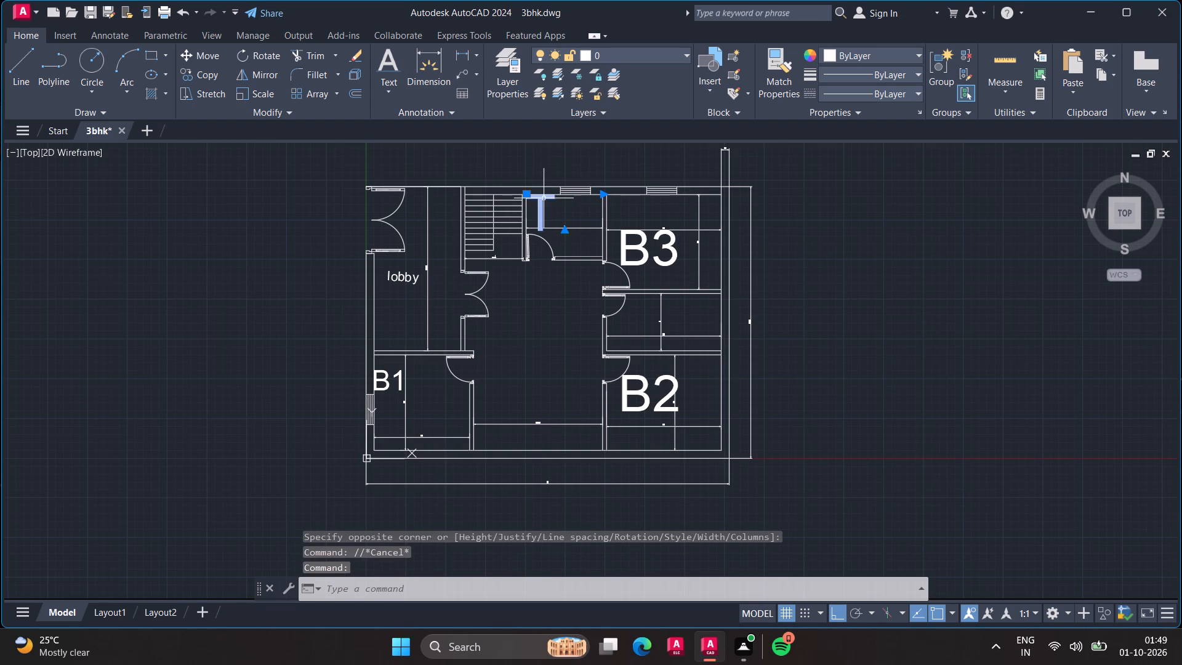
double_click(551, 196)
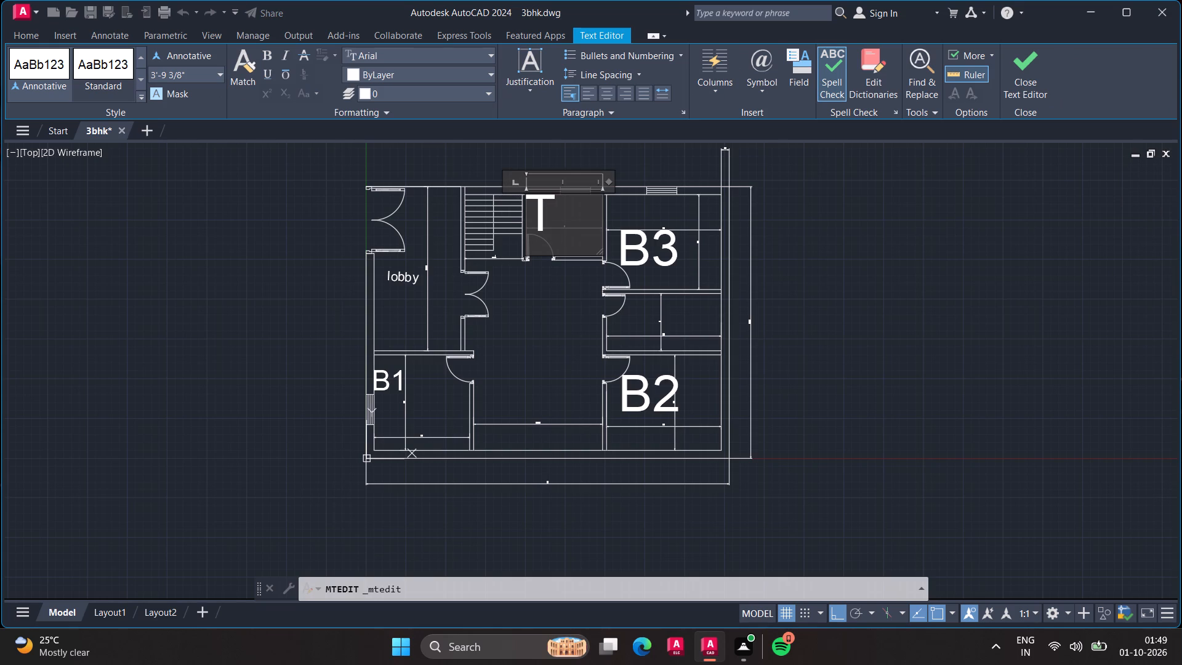
key(slash)
key(BackSpace)
key(BackSpace)
key(BackSpace)
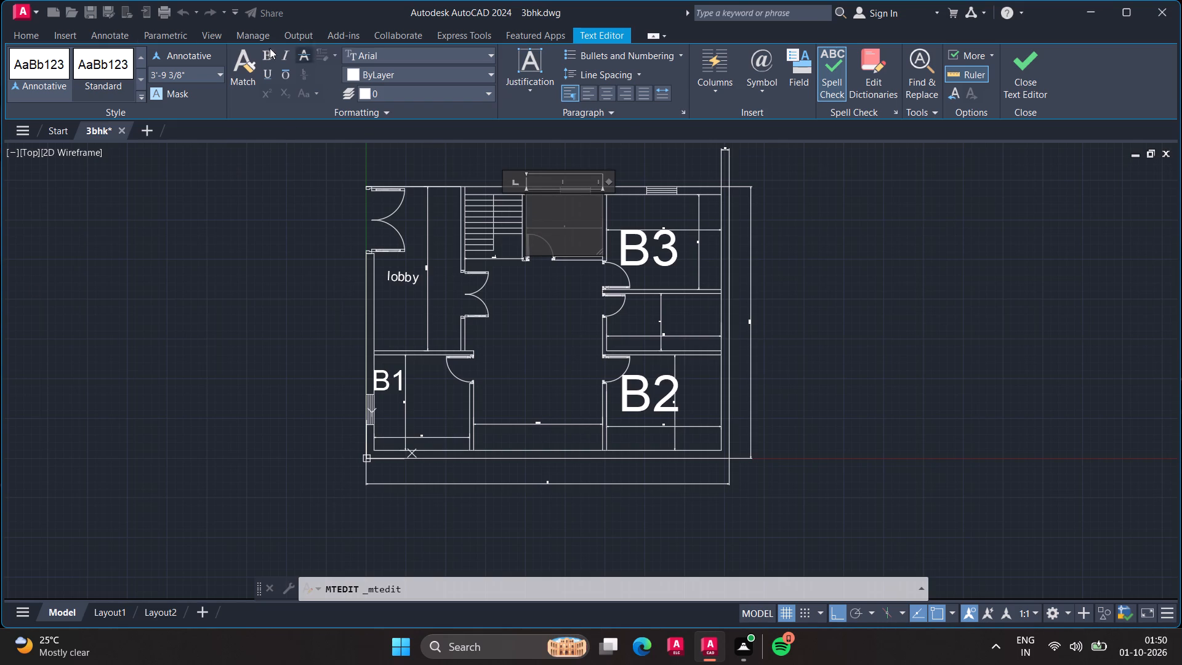
click(222, 80)
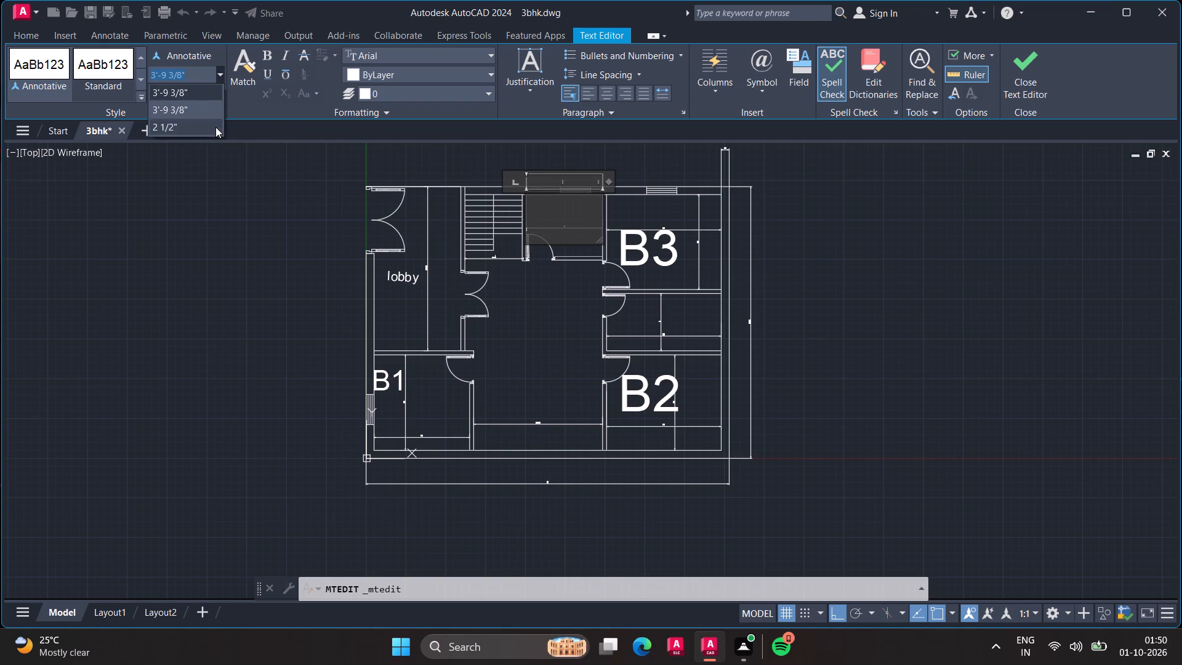
click(215, 127)
click(528, 207)
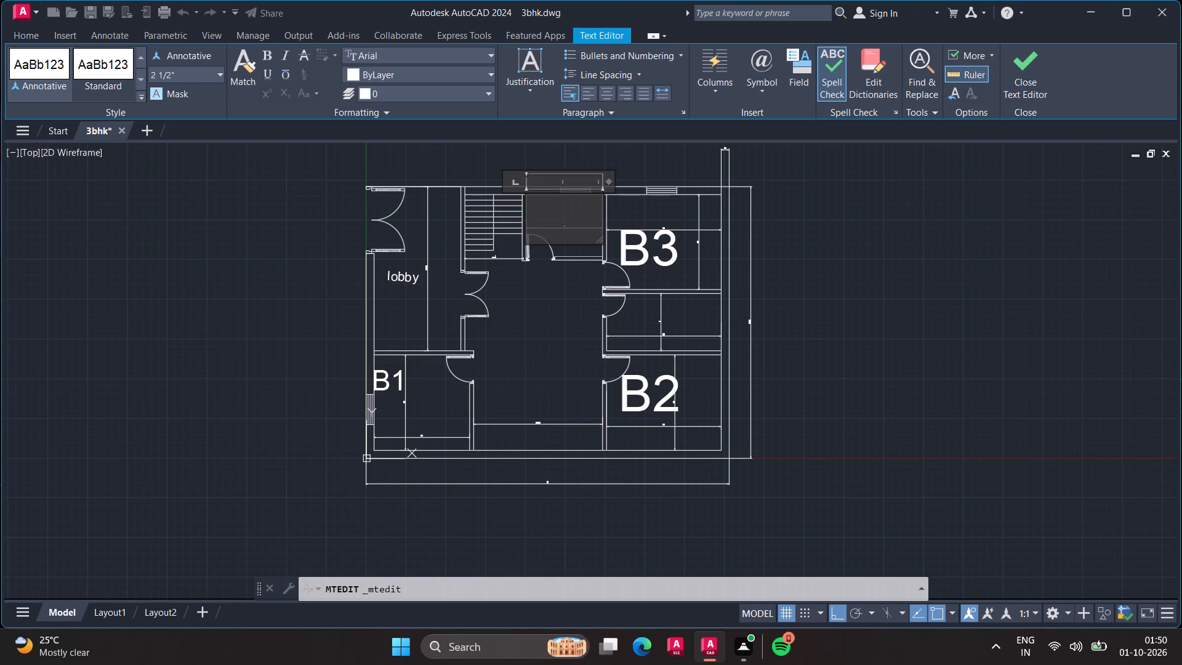
text(BA`)
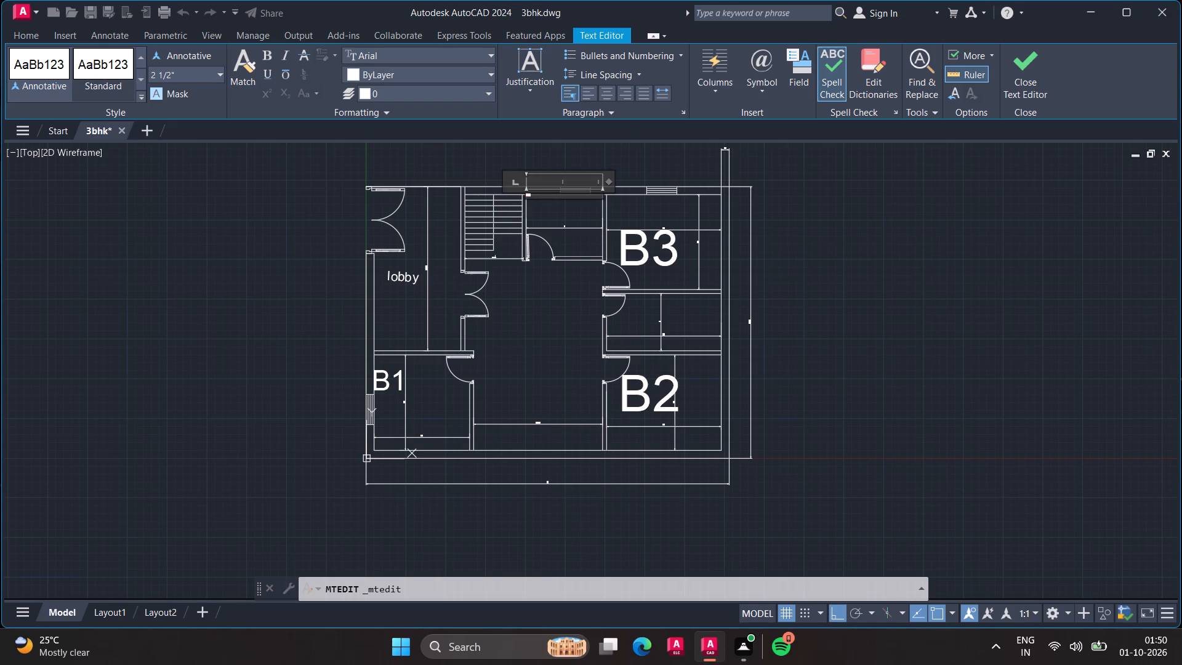
key(BackSpace)
key(BackSpace)
key(BackSpace)
text(BATH)
scroll(548, 214, up, 3)
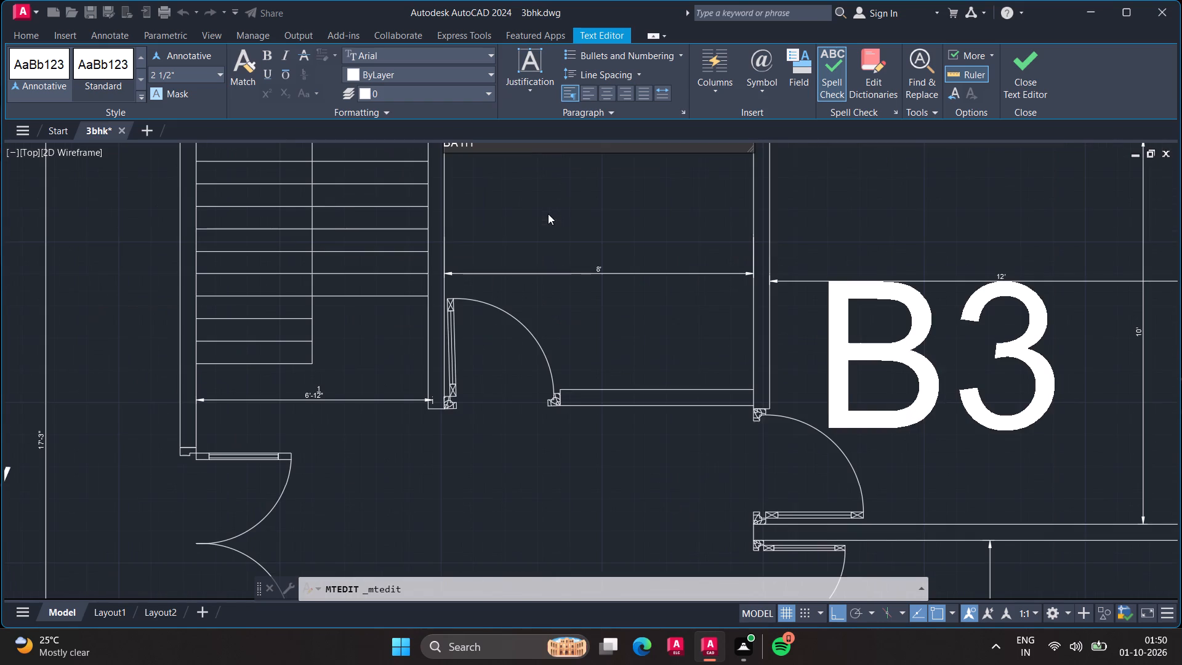
middle_drag(584, 251, 598, 315)
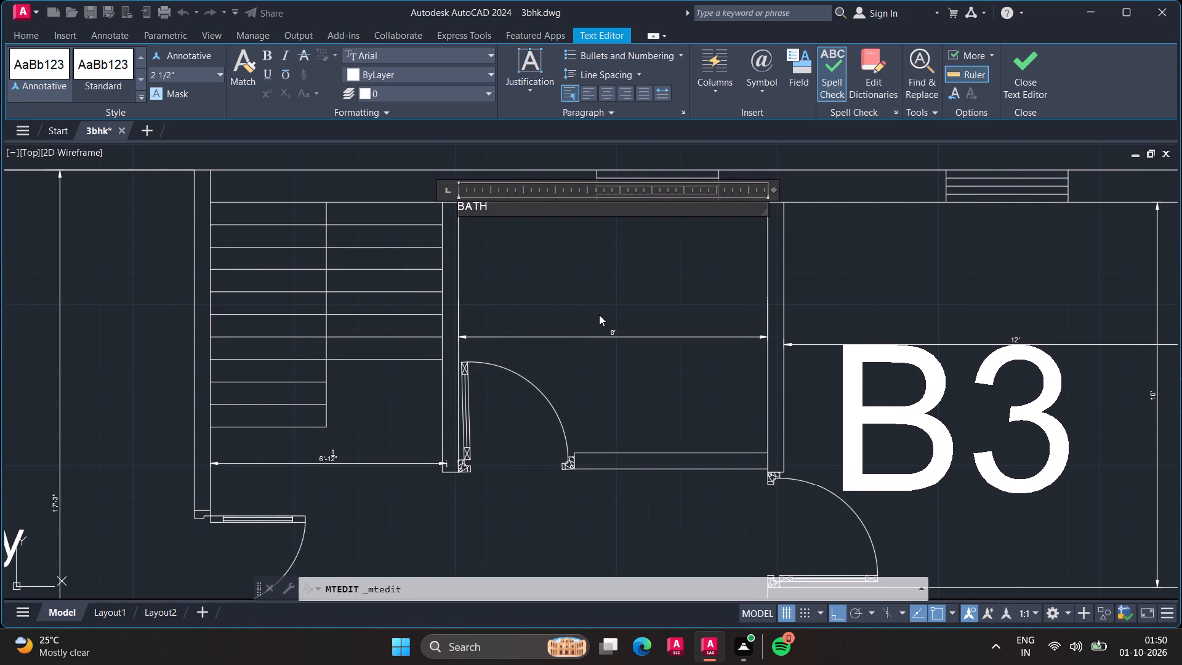
text(ROOM)
key(space)
text(AND)
key(space)
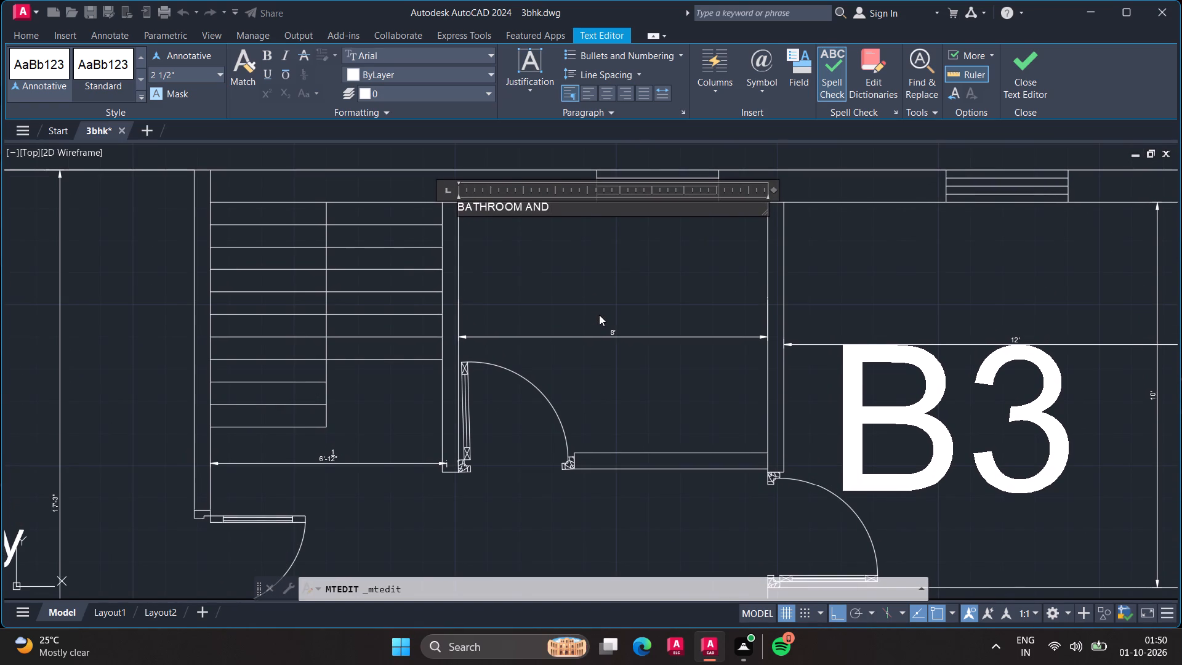
key(t)
text(OI)
text(LET)
double_click(625, 288)
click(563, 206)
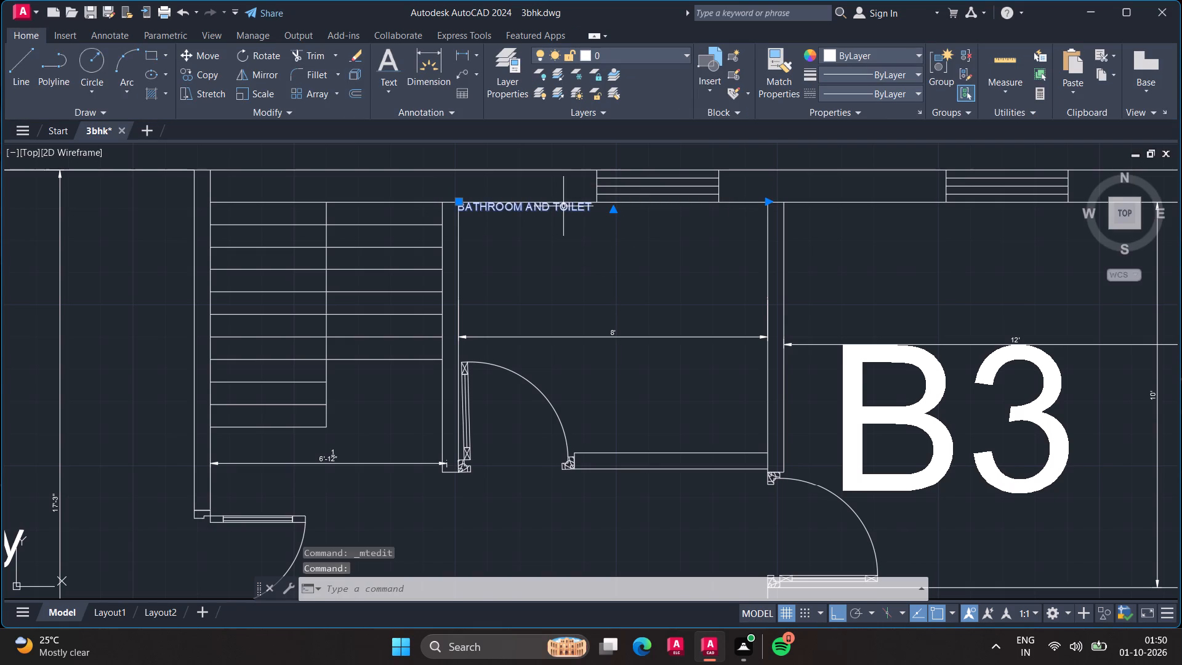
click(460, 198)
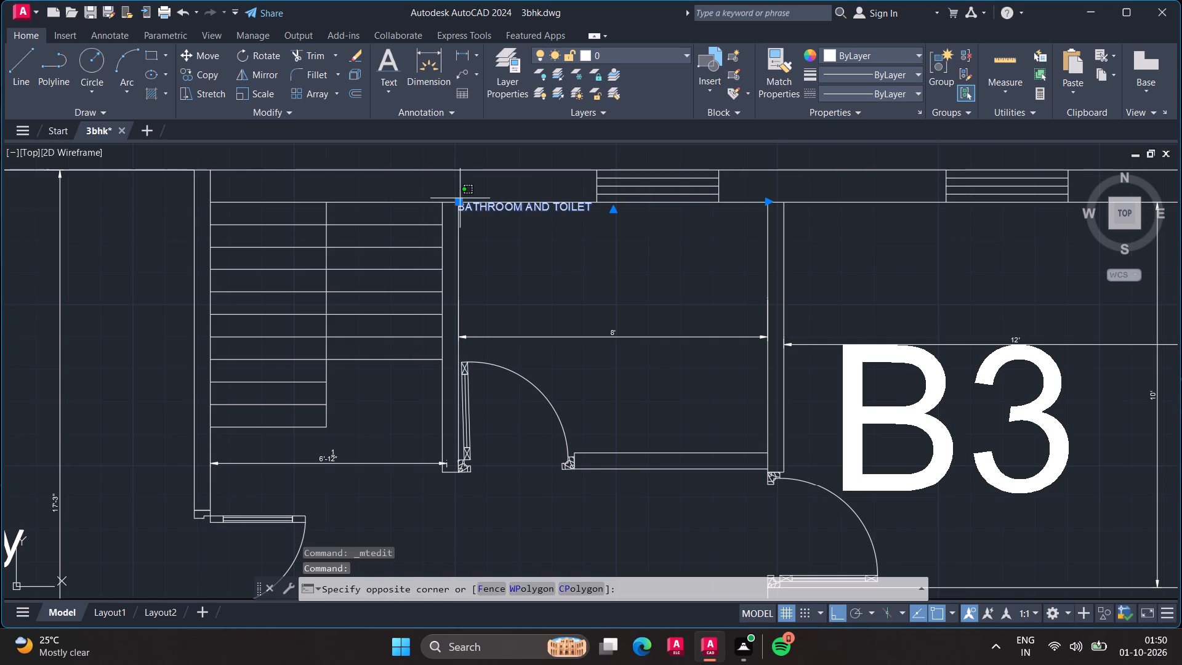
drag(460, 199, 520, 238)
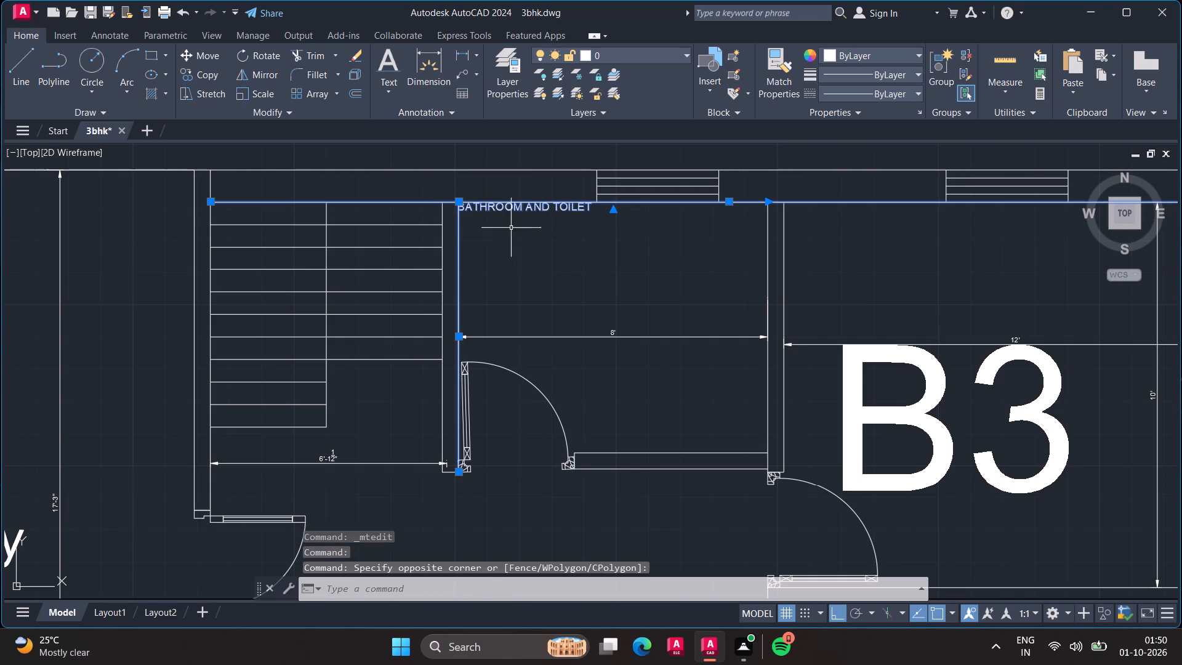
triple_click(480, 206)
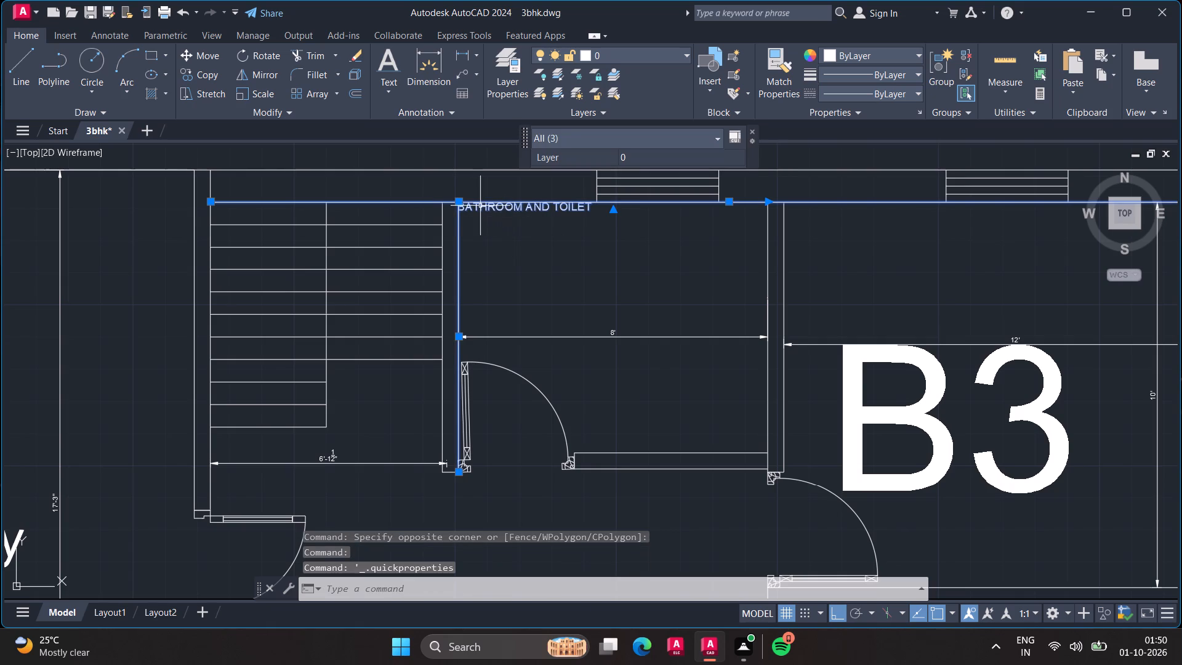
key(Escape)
Move the BATHROOM AND TOILET label straight down about 1'-11", between the room's top wall and its horizontal dimension line.
click(477, 208)
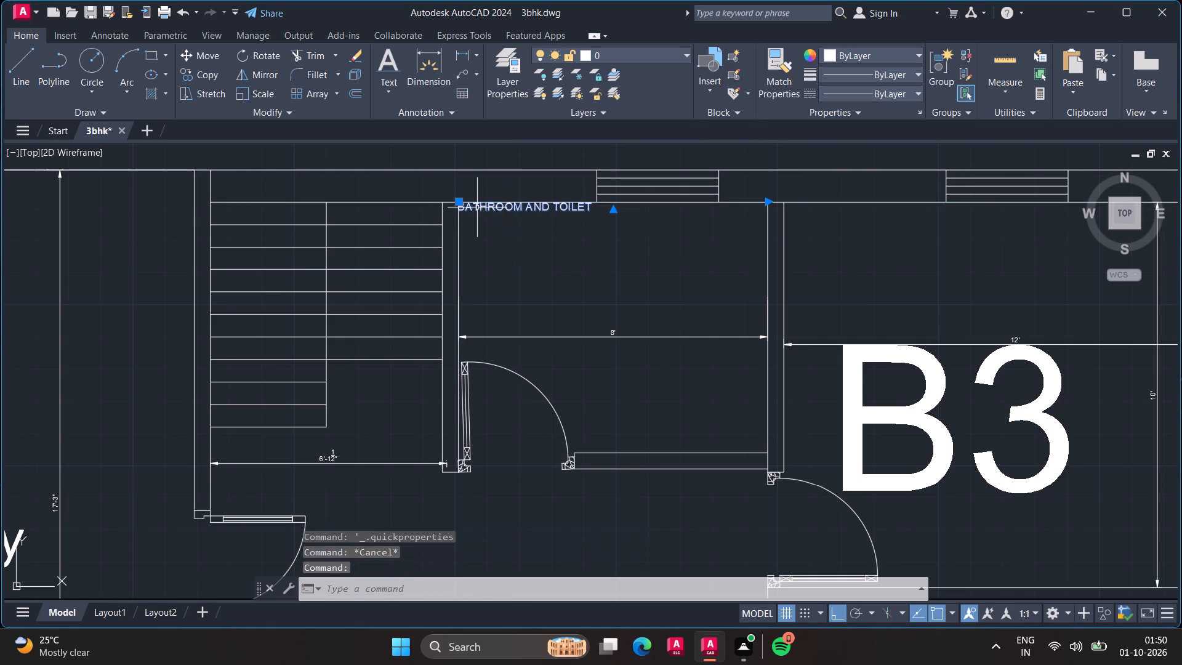
drag(457, 198, 537, 276)
click(537, 276)
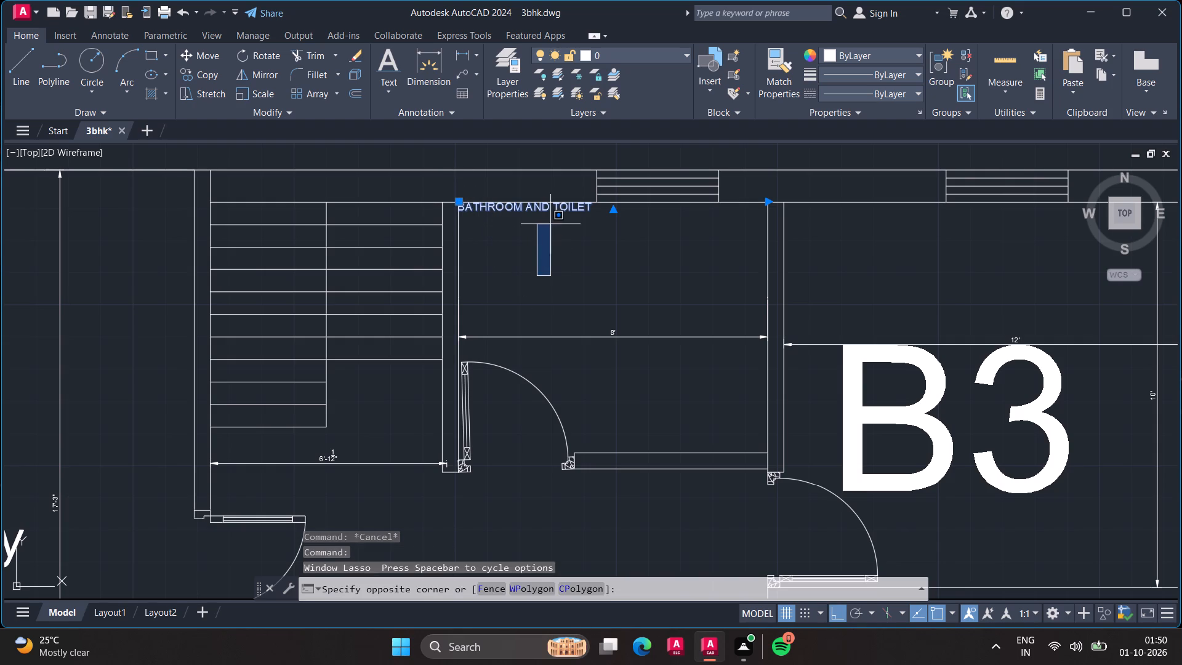
click(551, 219)
click(211, 49)
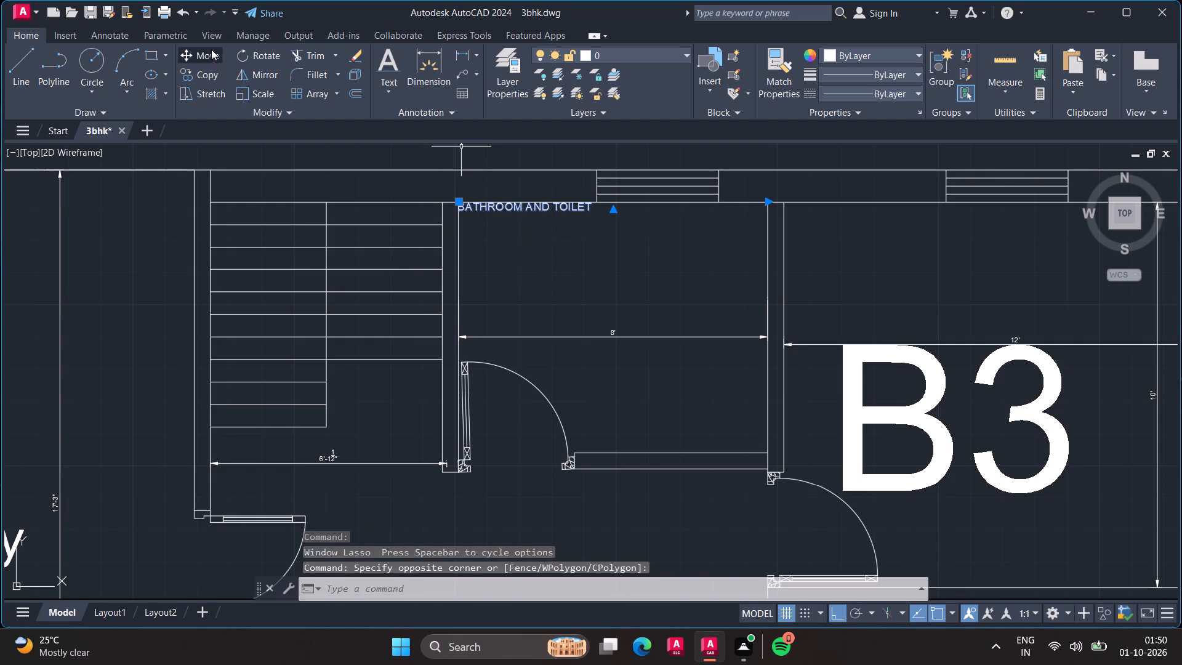
click(535, 208)
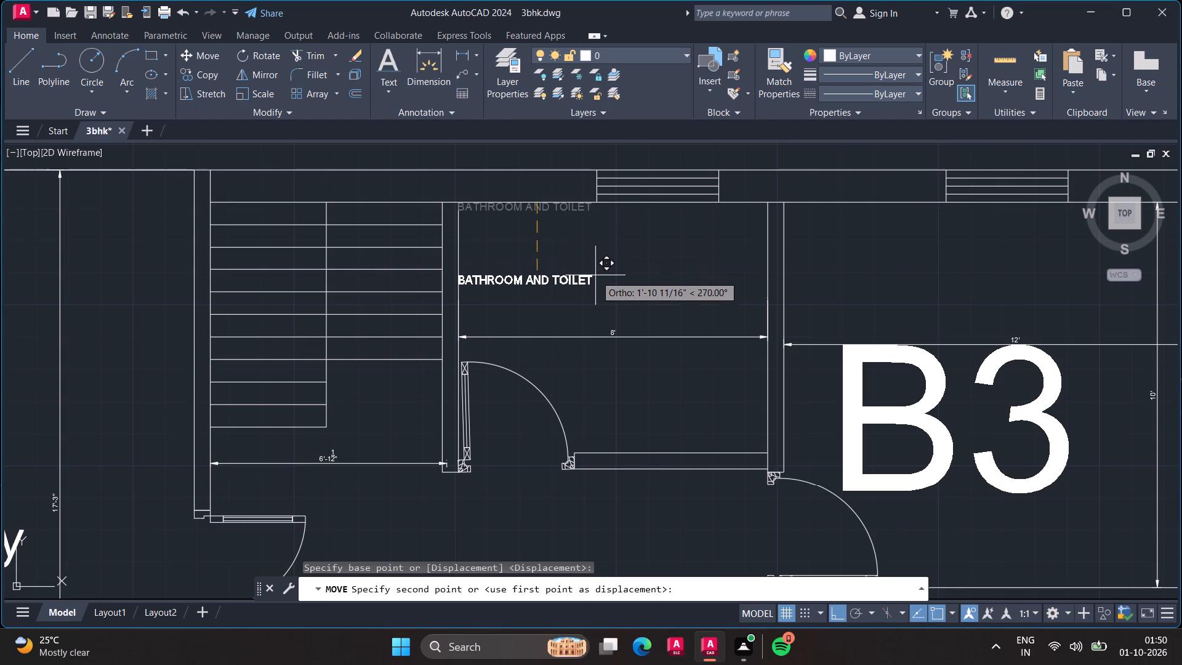
click(600, 276)
scroll(495, 288, down, 2)
middle_drag(577, 259, 621, 212)
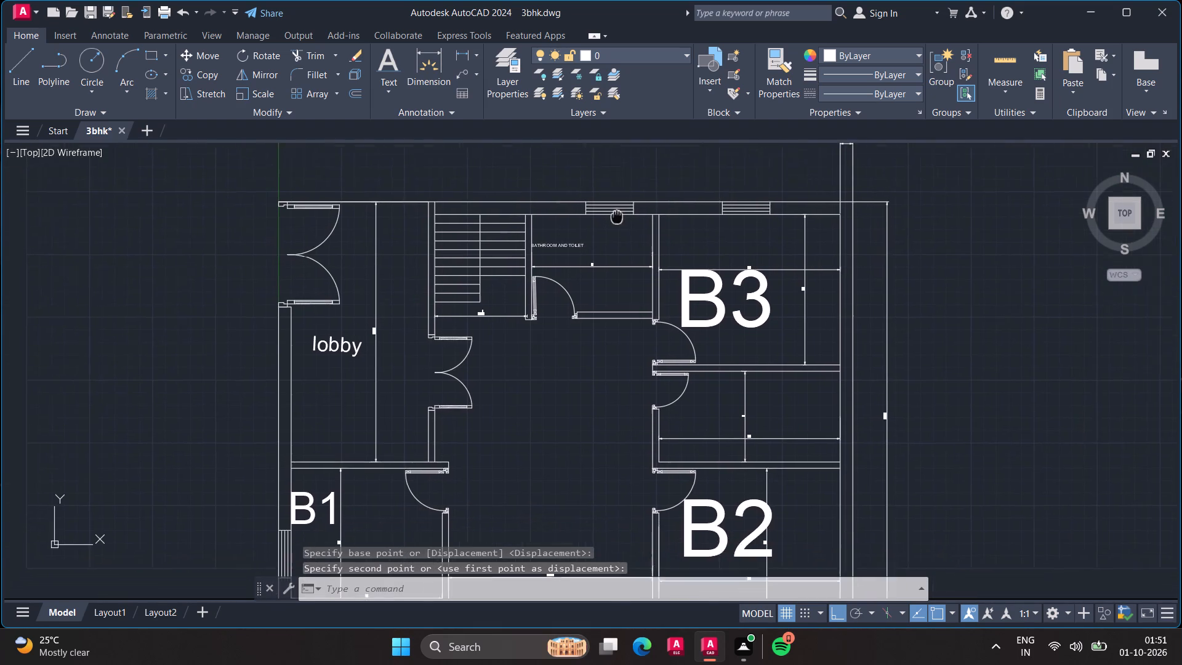
middle_drag(621, 212, 656, 181)
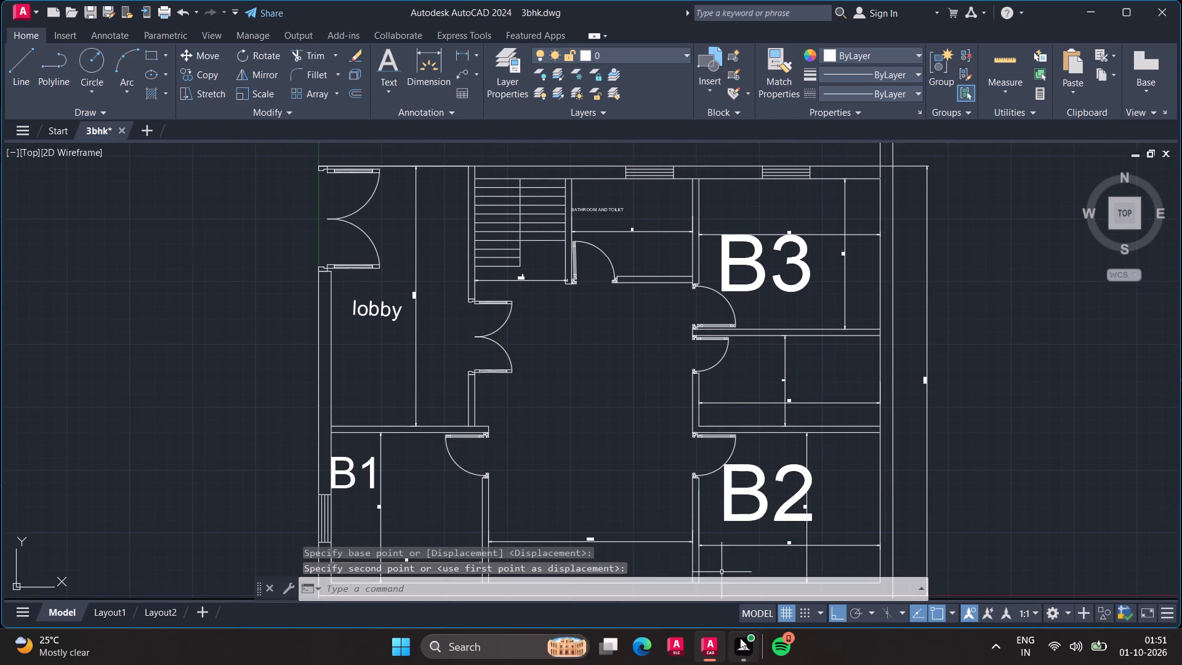